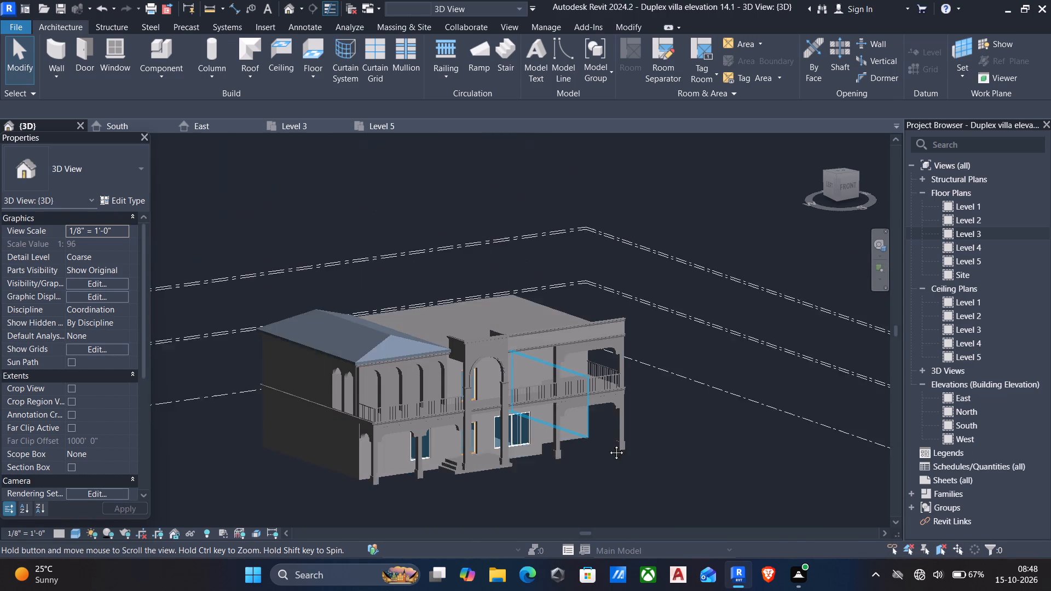
# Examine the villa's front facade, closing in on the entrance steps, columns and ground-floor windows.
pyautogui.click(636, 425)
pyautogui.click(650, 427)
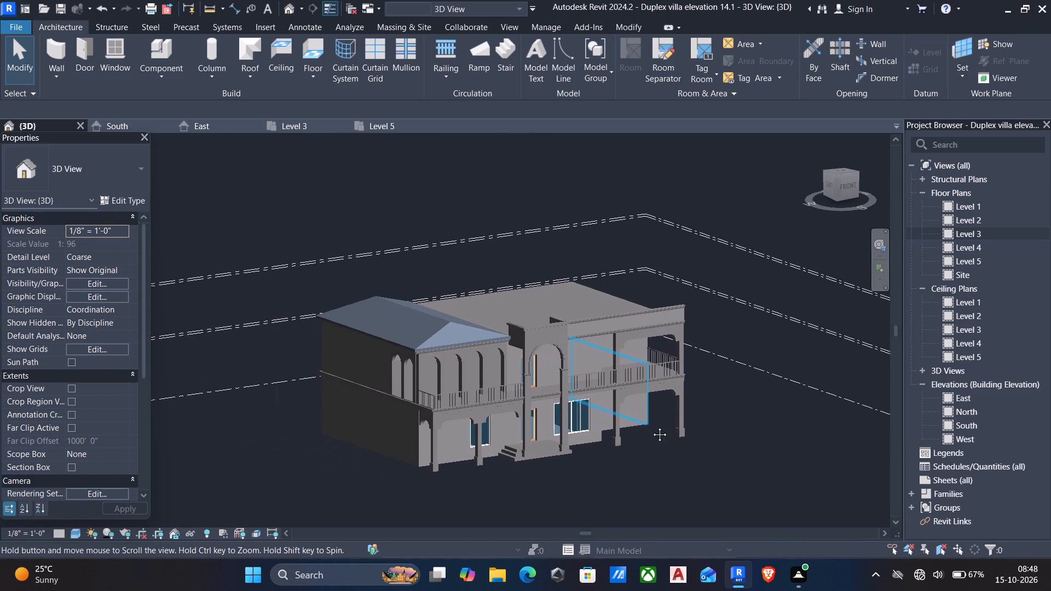
pyautogui.press('Escape')
pyautogui.moveTo(640, 409); pyautogui.dragTo(650, 402, button='middle')
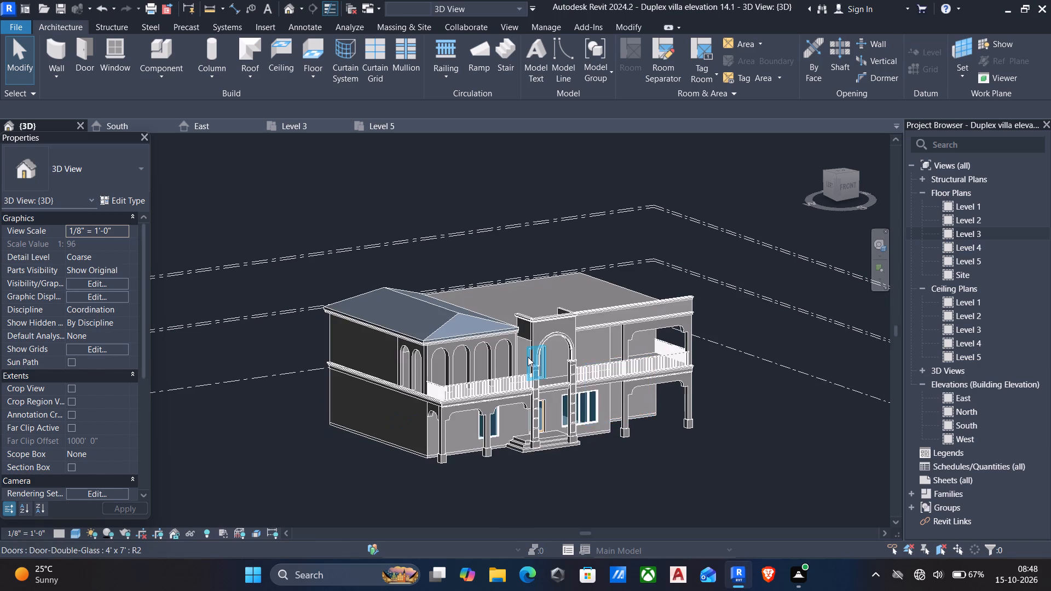
pyautogui.moveTo(528, 357); pyautogui.dragTo(635, 306, button='middle')
pyautogui.scroll(1, 747, 385)
pyautogui.moveTo(747, 385); pyautogui.dragTo(709, 416, button='middle')
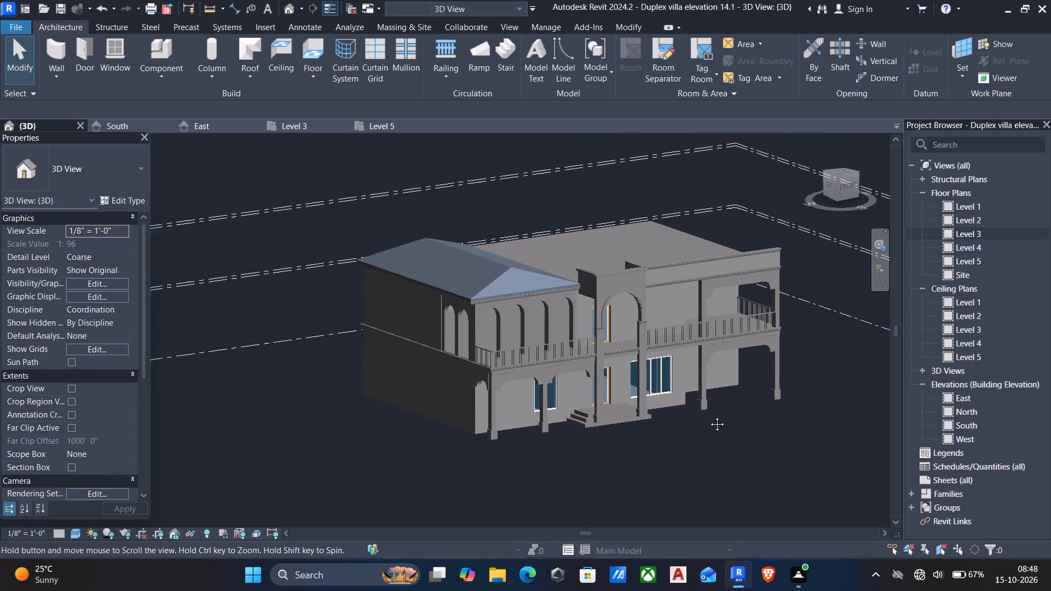
pyautogui.moveTo(709, 416); pyautogui.dragTo(698, 426, button='middle')
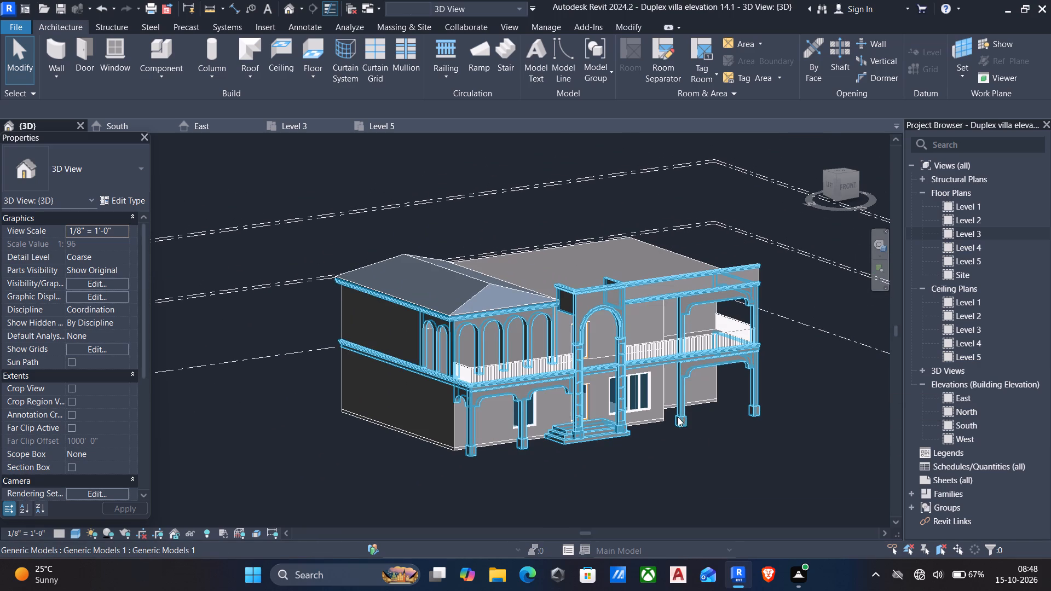
pyautogui.scroll(6, 660, 425)
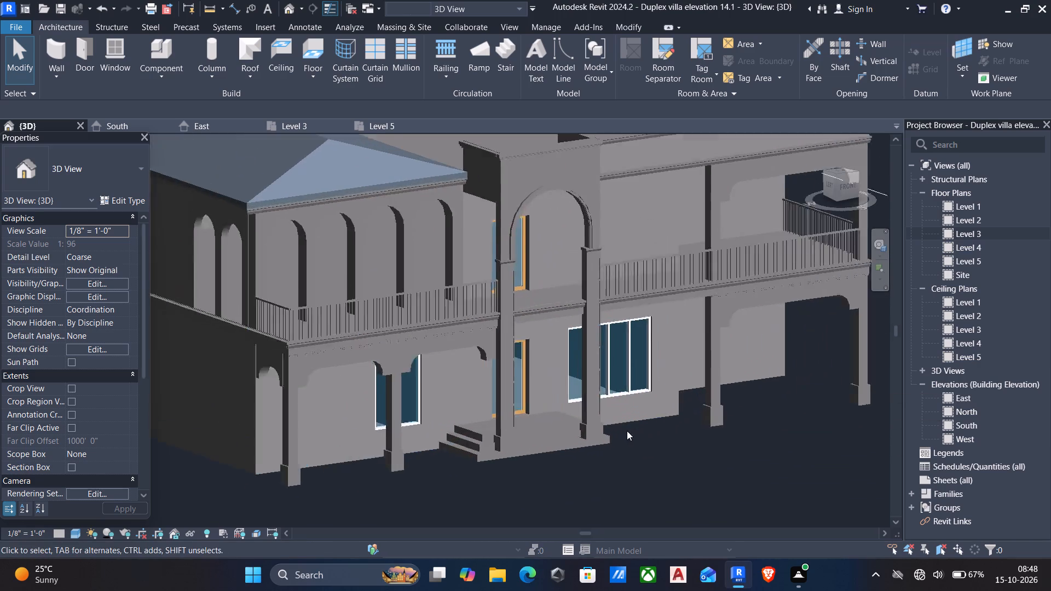
pyautogui.scroll(2, 627, 431)
pyautogui.scroll(3, 550, 460)
pyautogui.moveTo(539, 456); pyautogui.dragTo(565, 453, button='middle')
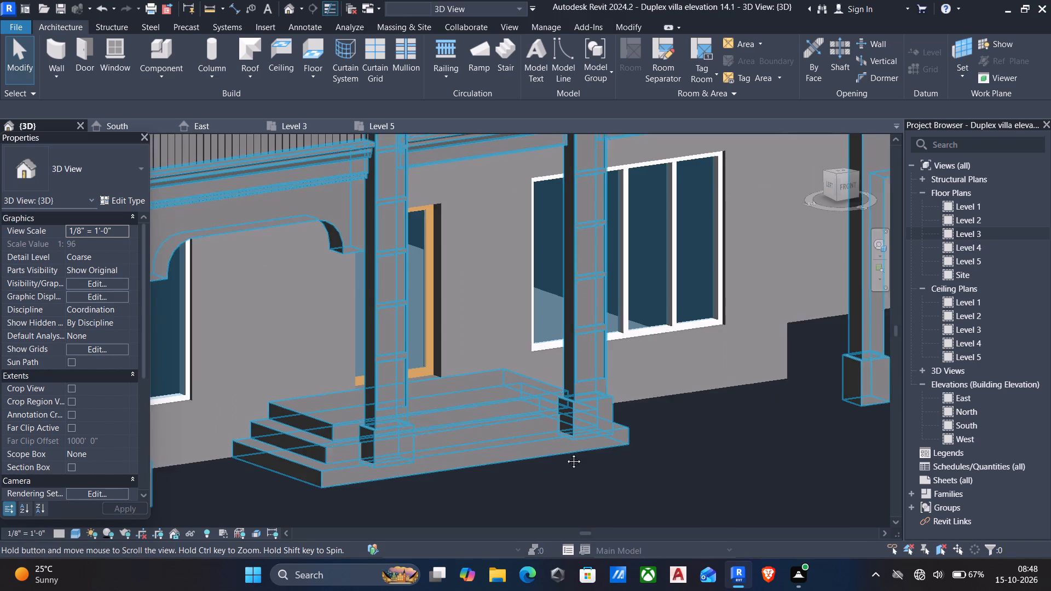
pyautogui.moveTo(565, 453); pyautogui.dragTo(618, 451, button='middle')
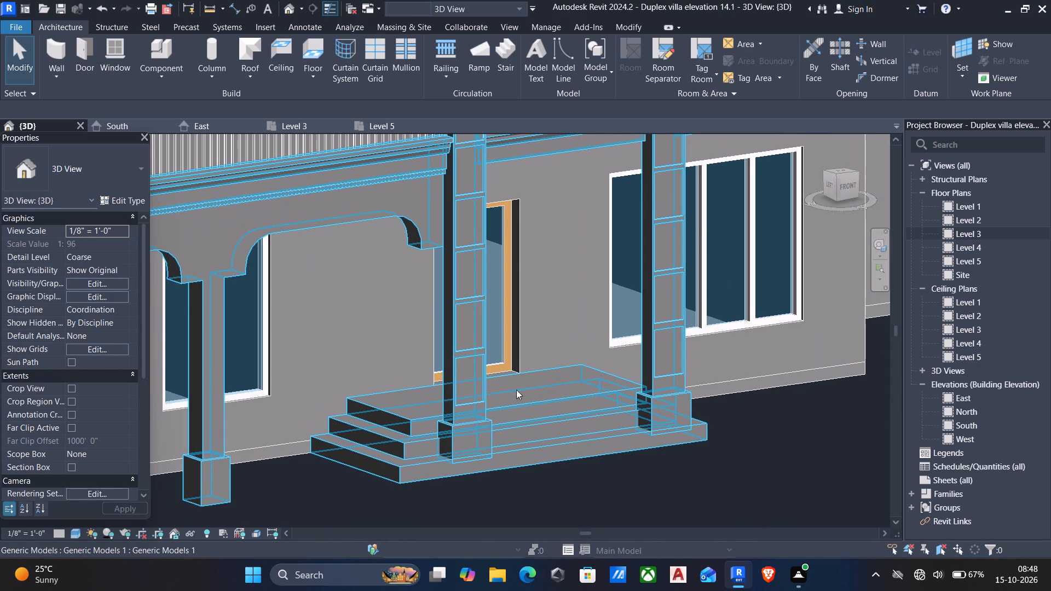
pyautogui.scroll(-1, 513, 421)
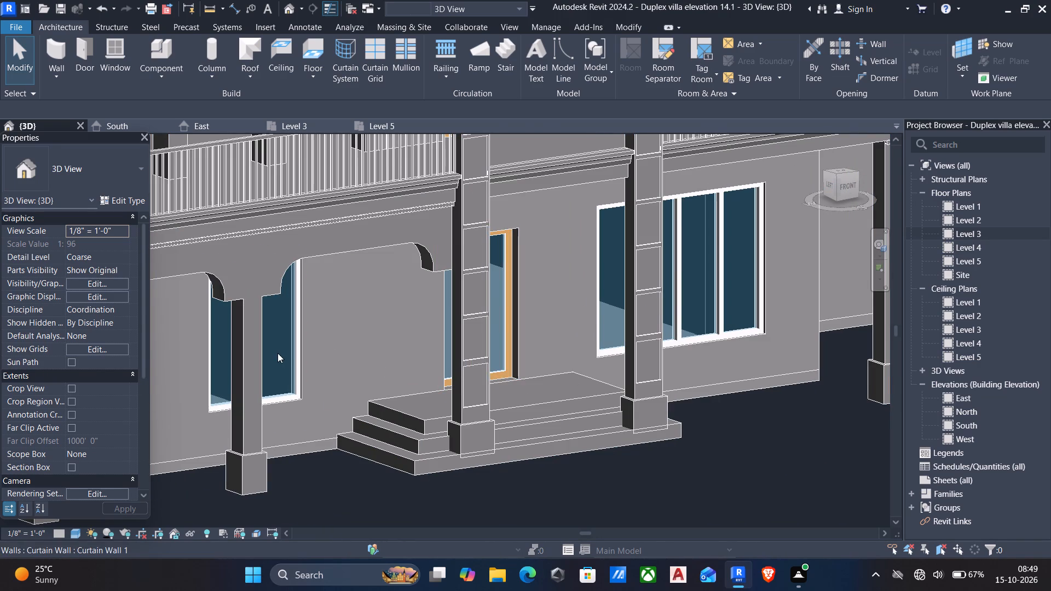
# Open the in-place generic model of the facade columns, mouldings and steps for editing.
pyautogui.click(262, 362)
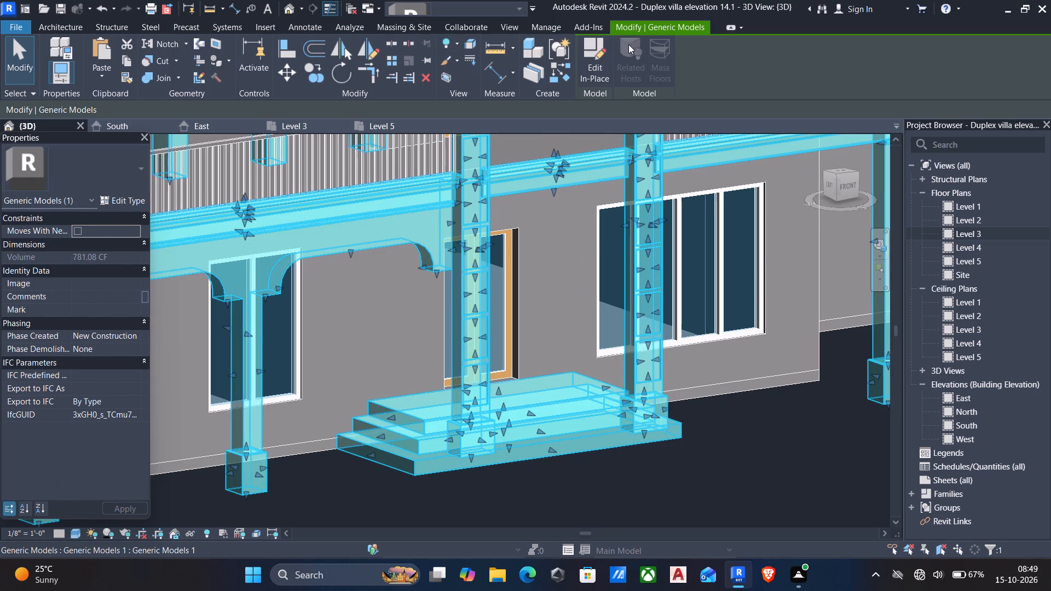
pyautogui.click(601, 57)
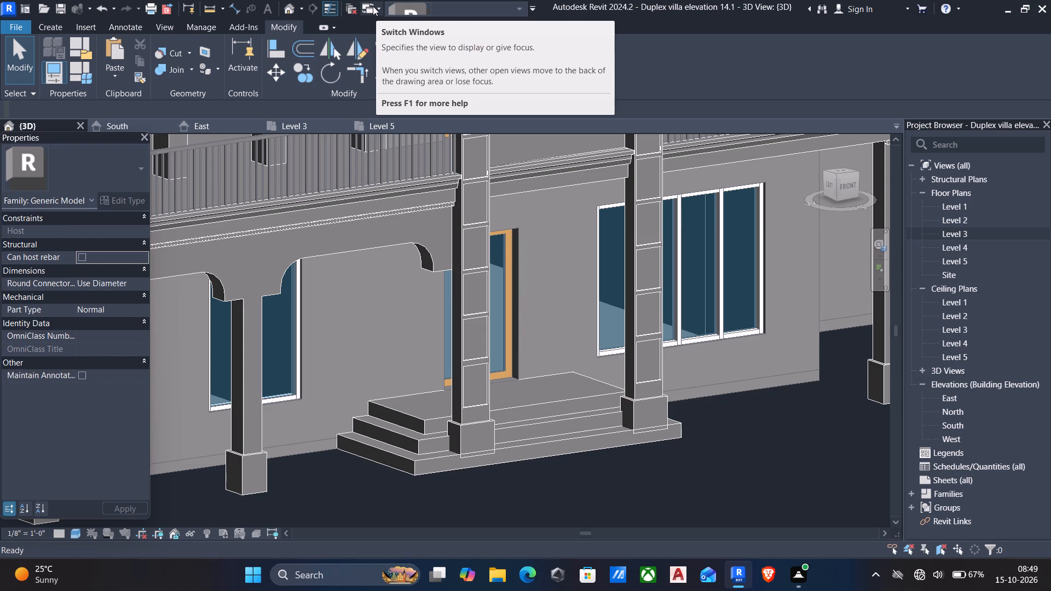
pyautogui.click(924, 578)
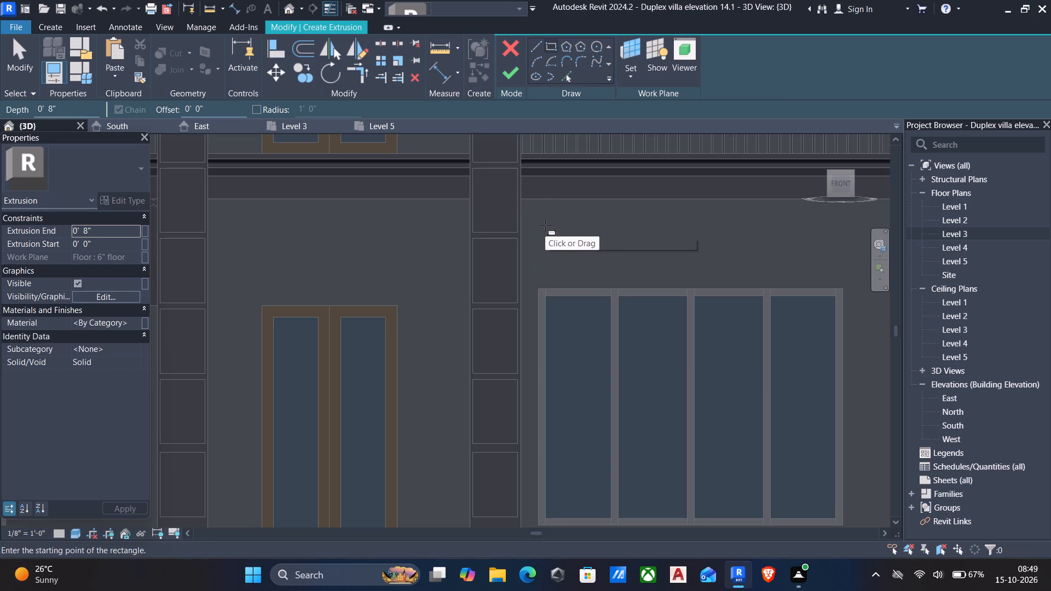
# Sketch a 9'-0" by 7'-0" extrusion rectangle along the outer edges of the ground-floor four-panel window.
pyautogui.click(535, 285)
pyautogui.moveTo(820, 508); pyautogui.dragTo(805, 465, button='middle')
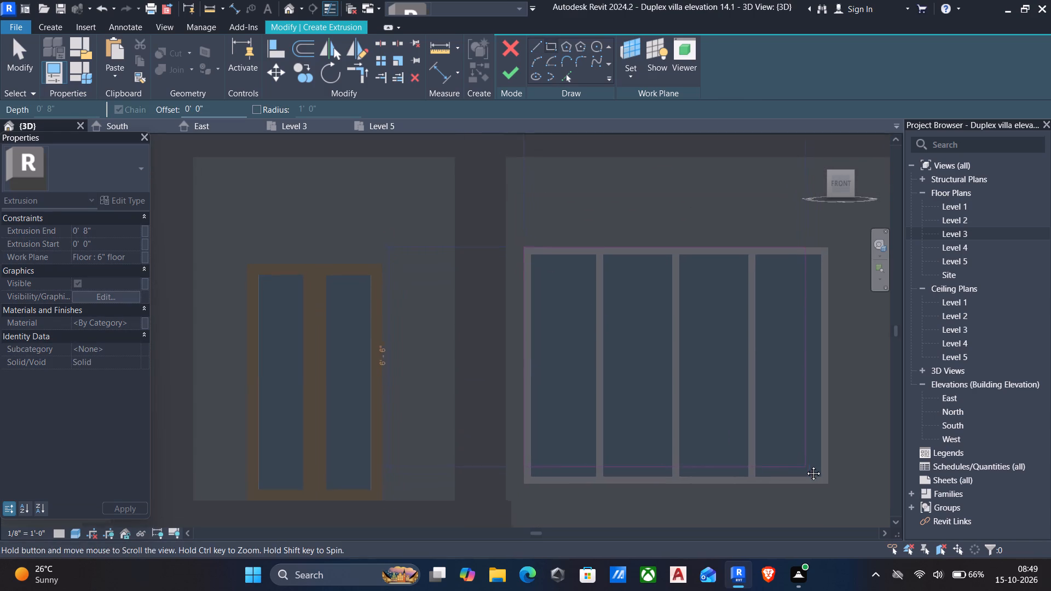
pyautogui.moveTo(805, 465); pyautogui.dragTo(805, 464, button='middle')
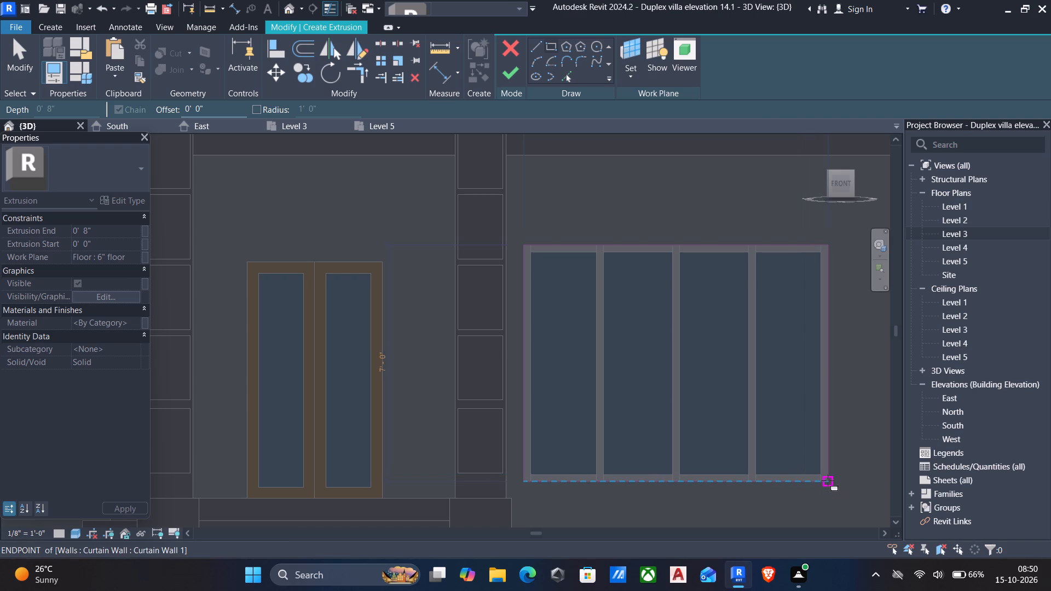
pyautogui.click(828, 480)
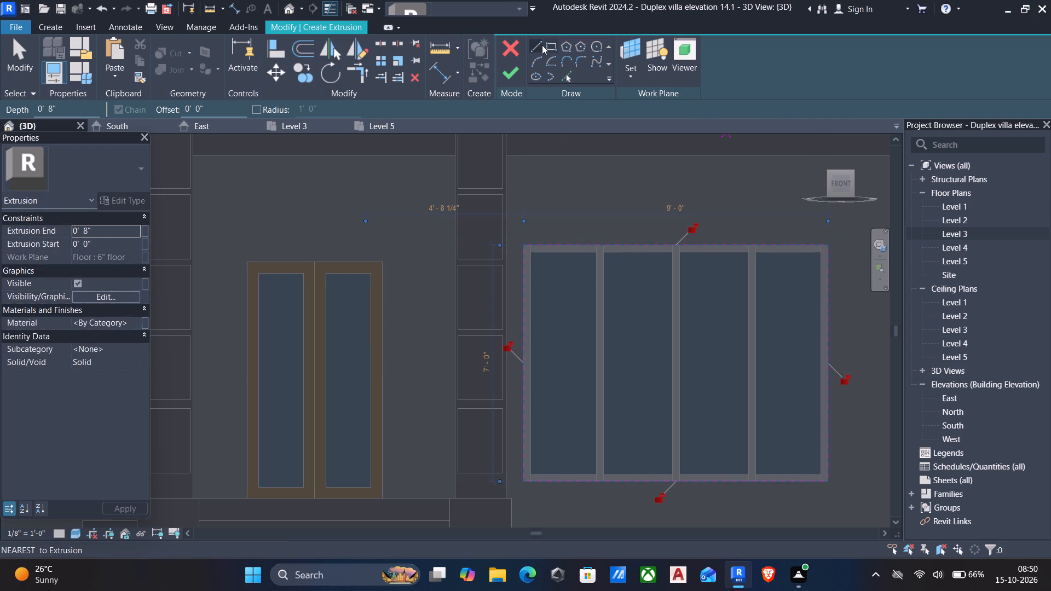
# Set the sketch offset to 6" and add a surrounding rectangle outside the four-panel window's outline.
pyautogui.moveTo(245, 108); pyautogui.dragTo(0, 73)
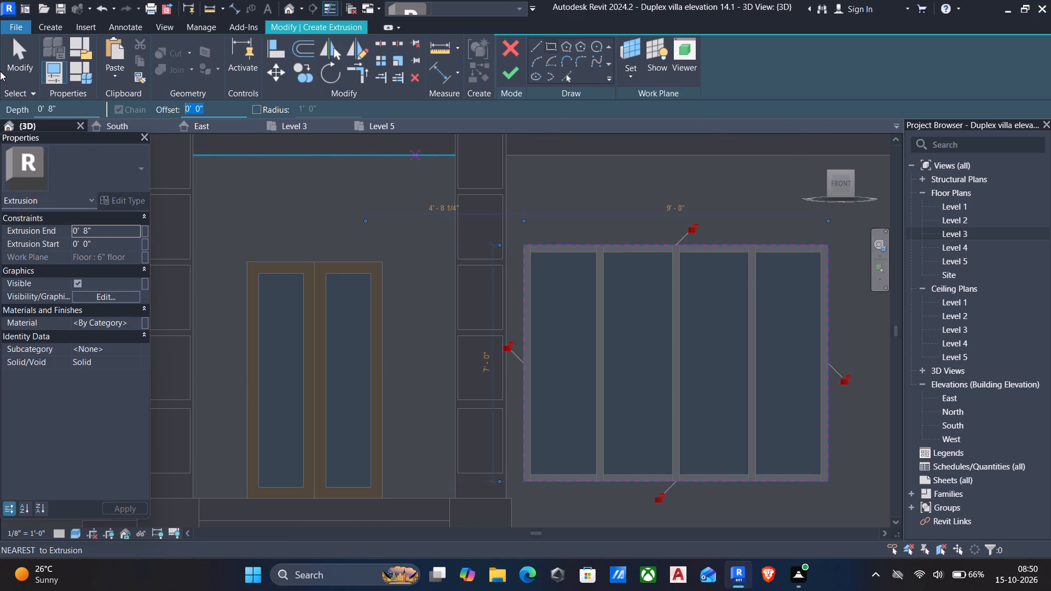
pyautogui.press('6')
pyautogui.hotkey('shift', '"')
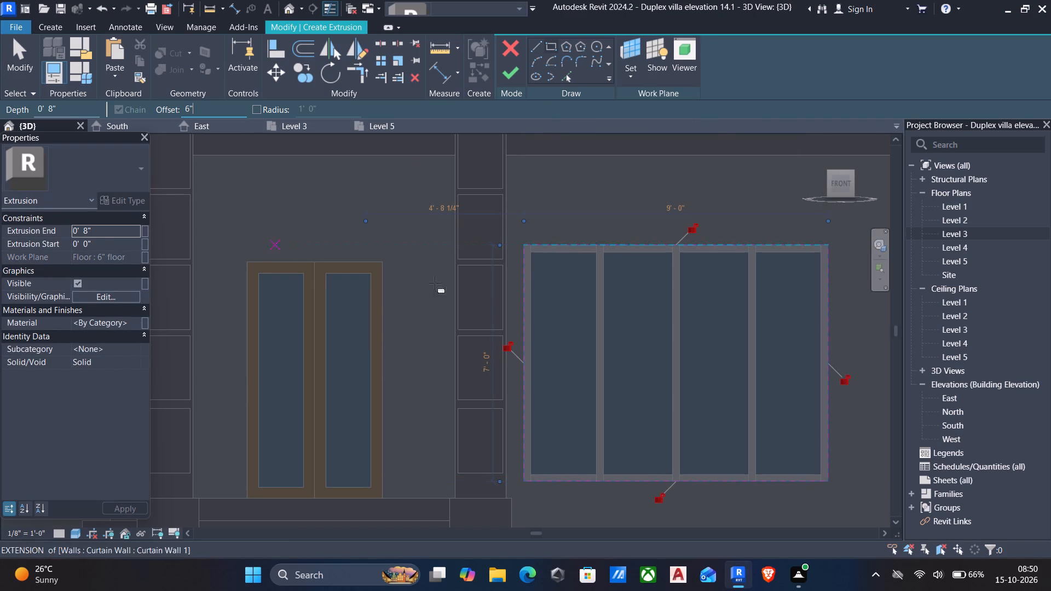
pyautogui.click(524, 246)
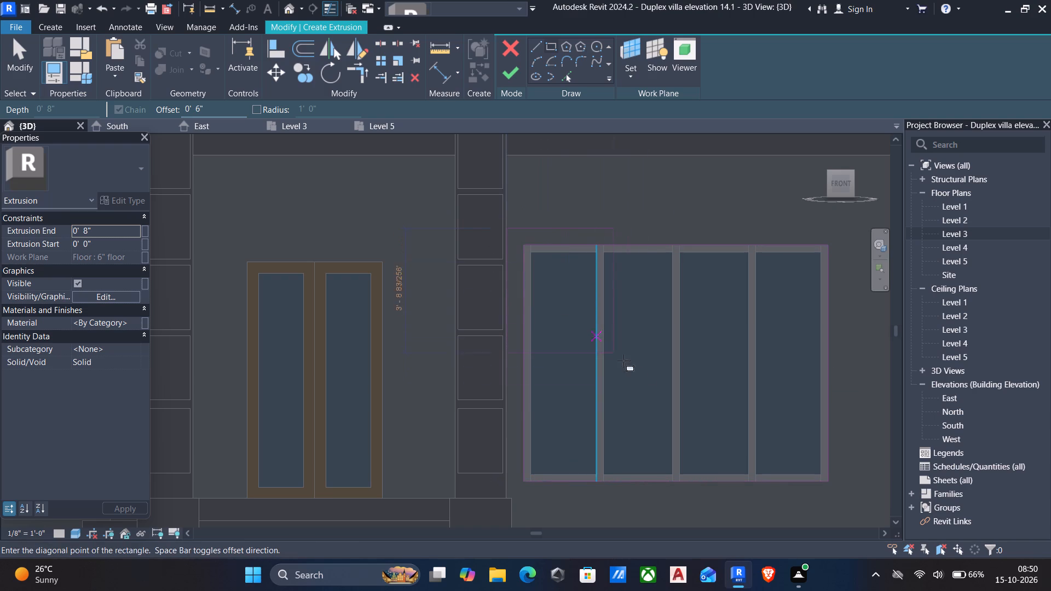
pyautogui.click(828, 484)
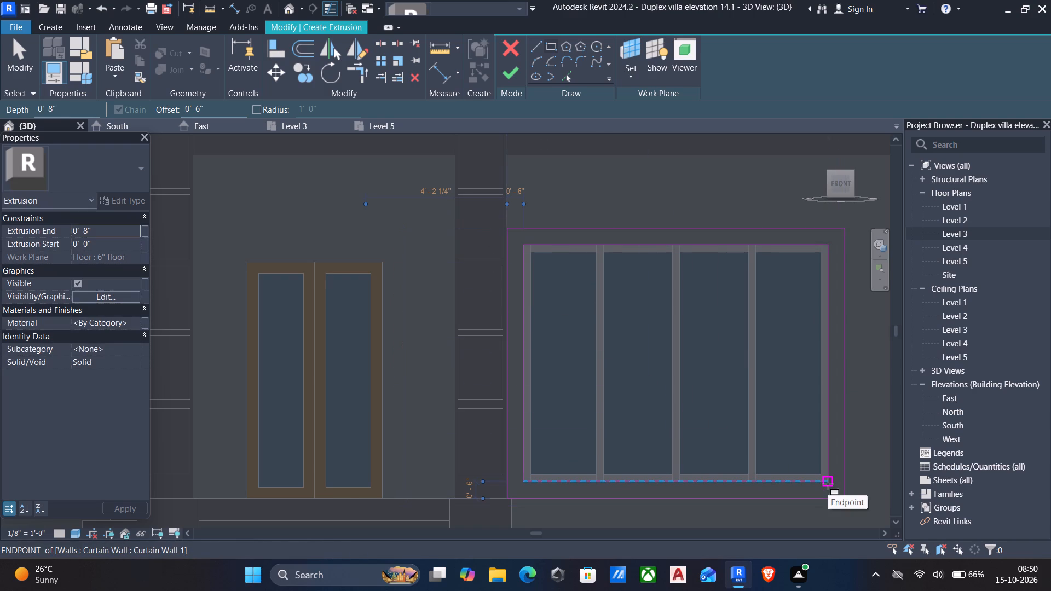
pyautogui.press('Escape')
# Sketch a 6'-0" by 8'-0" rectangle around the ground-floor two-panel window, offset 6" outside its edges.
pyautogui.scroll(-4, 682, 428)
pyautogui.moveTo(550, 390); pyautogui.dragTo(648, 411, button='middle')
pyautogui.scroll(4, 408, 357)
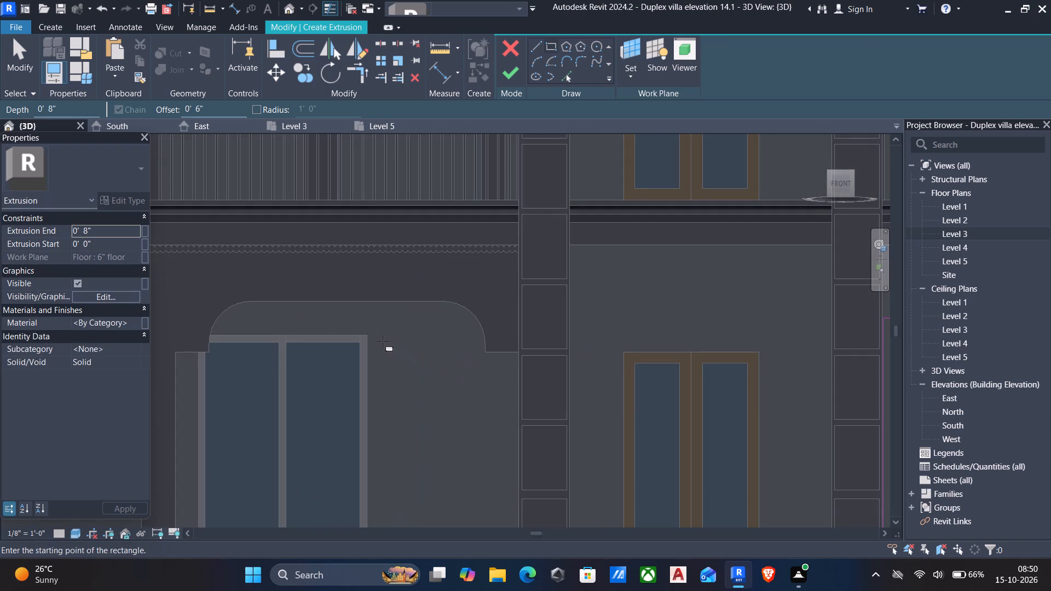
pyautogui.click(372, 336)
pyautogui.moveTo(351, 378); pyautogui.dragTo(467, 334, button='middle')
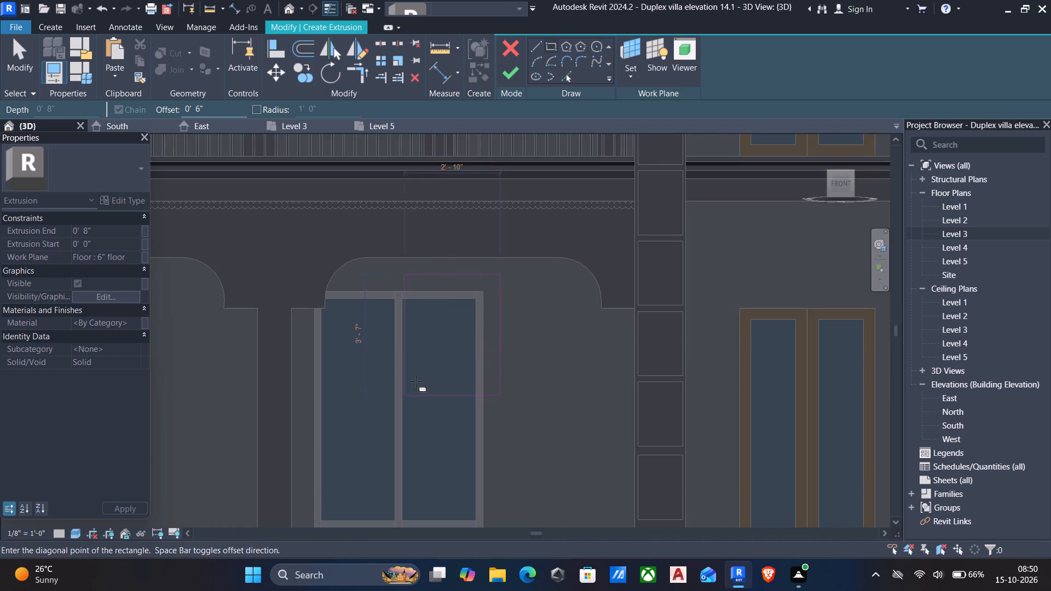
pyautogui.moveTo(416, 381); pyautogui.dragTo(449, 357, button='middle')
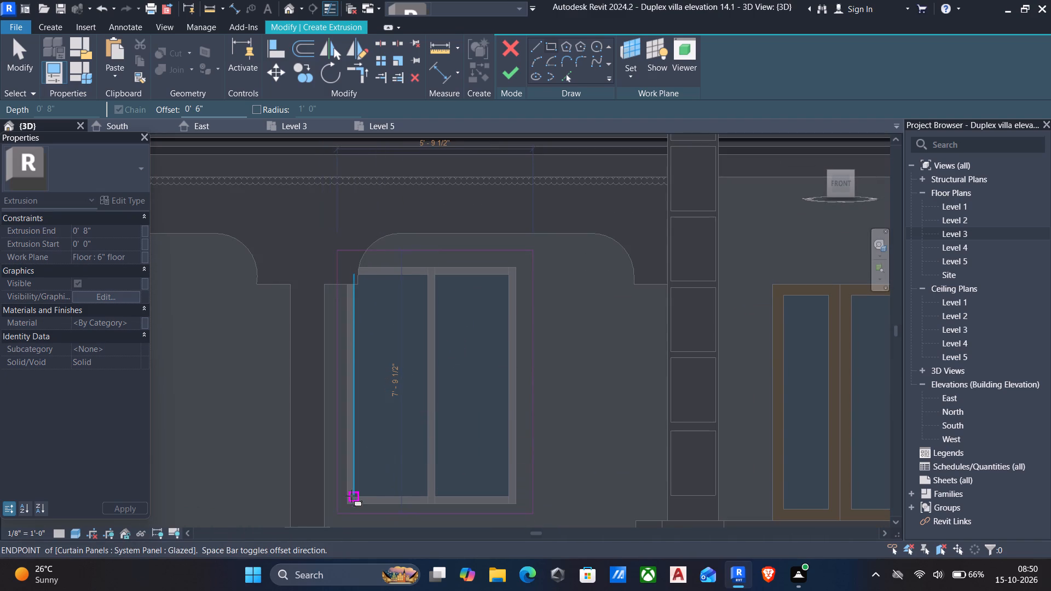
pyautogui.click(343, 503)
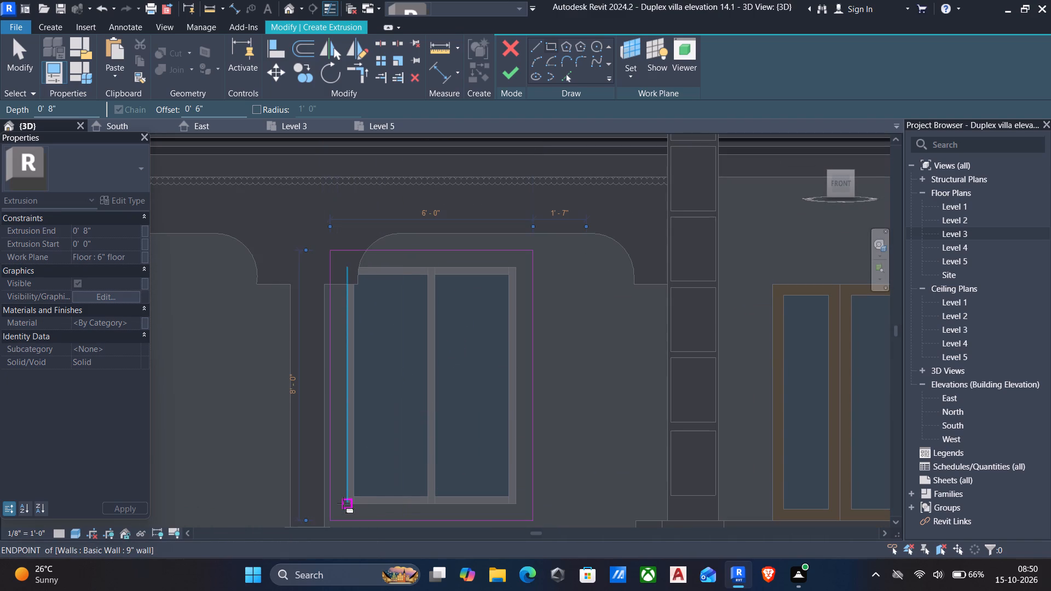
pyautogui.press('Escape')
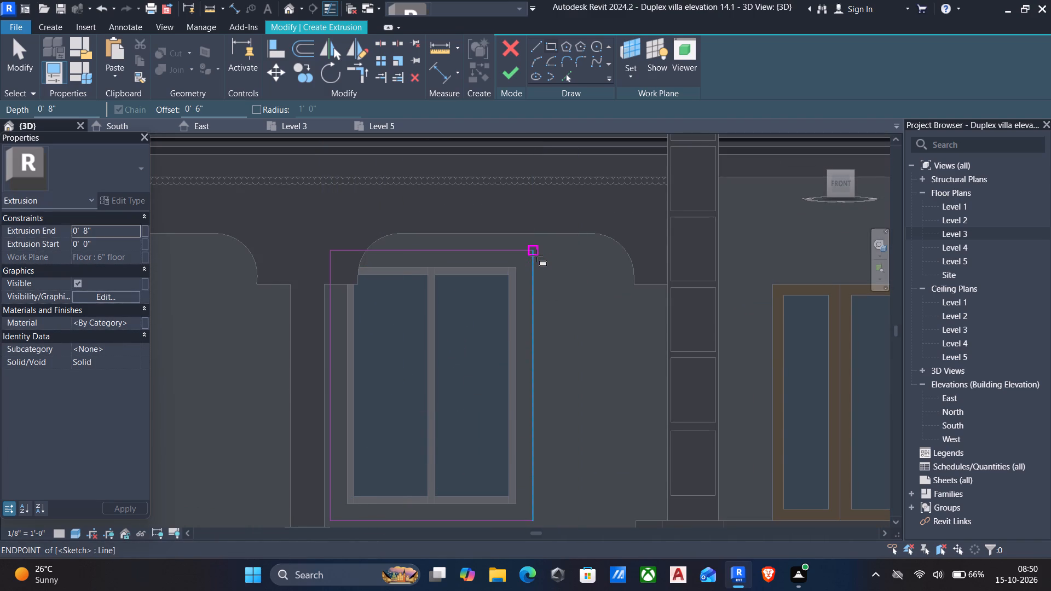
# Add a 5'-0" by 7'-0" rectangle offset 6" inward from the two-panel window's outer rectangle and finish the extrusion sketch.
pyautogui.click(533, 252)
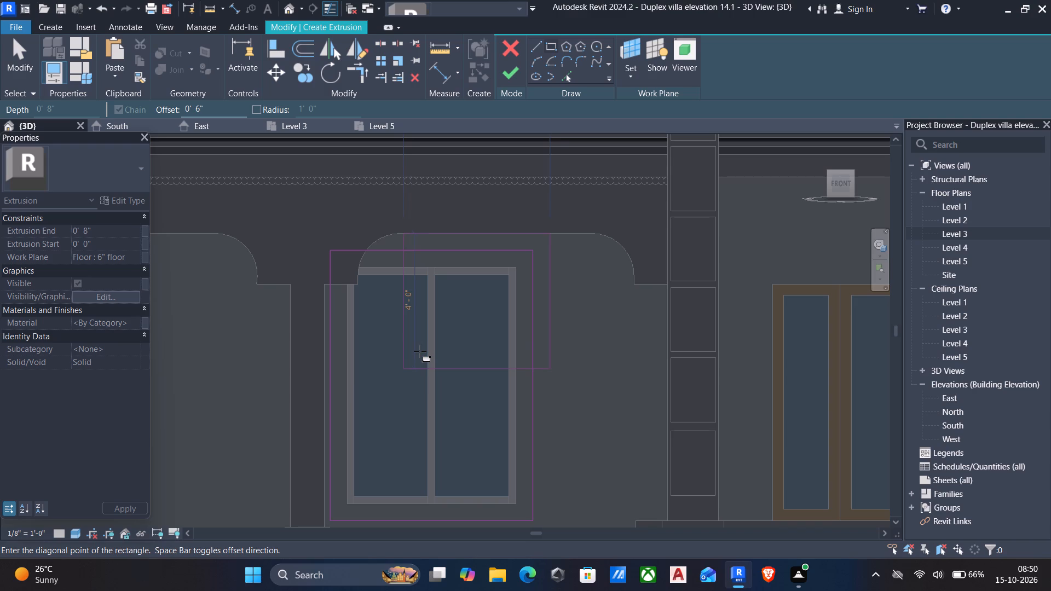
pyautogui.press('space')
pyautogui.moveTo(390, 387); pyautogui.dragTo(425, 354, button='middle')
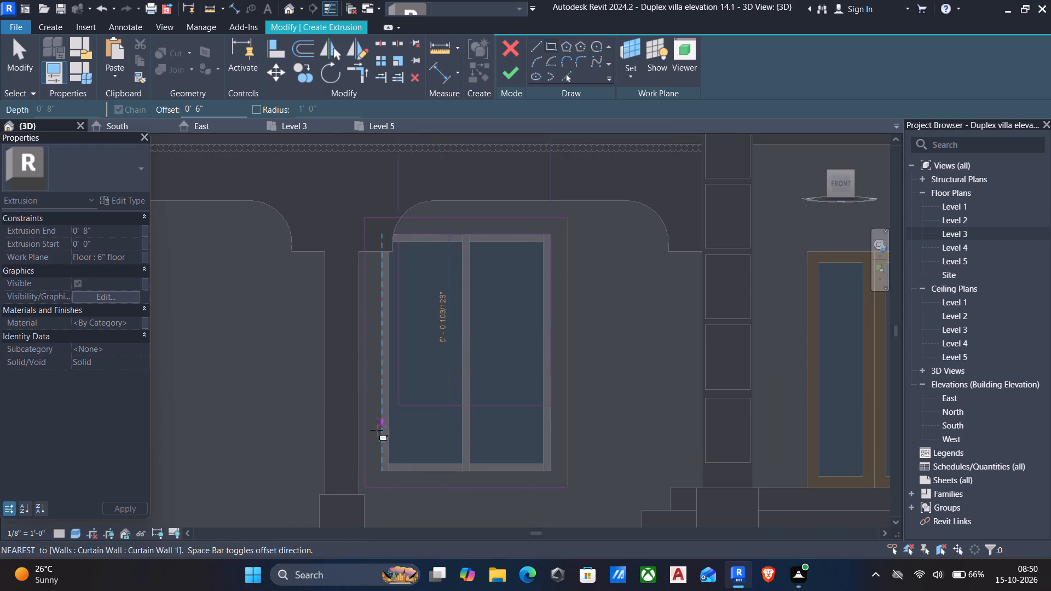
pyautogui.click(363, 489)
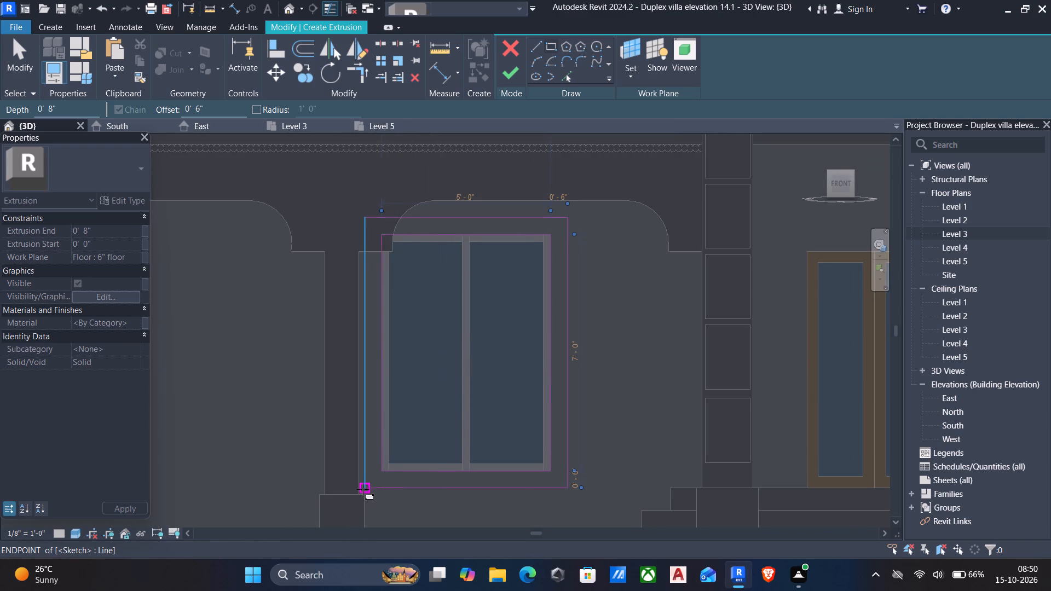
pyautogui.press('Escape')
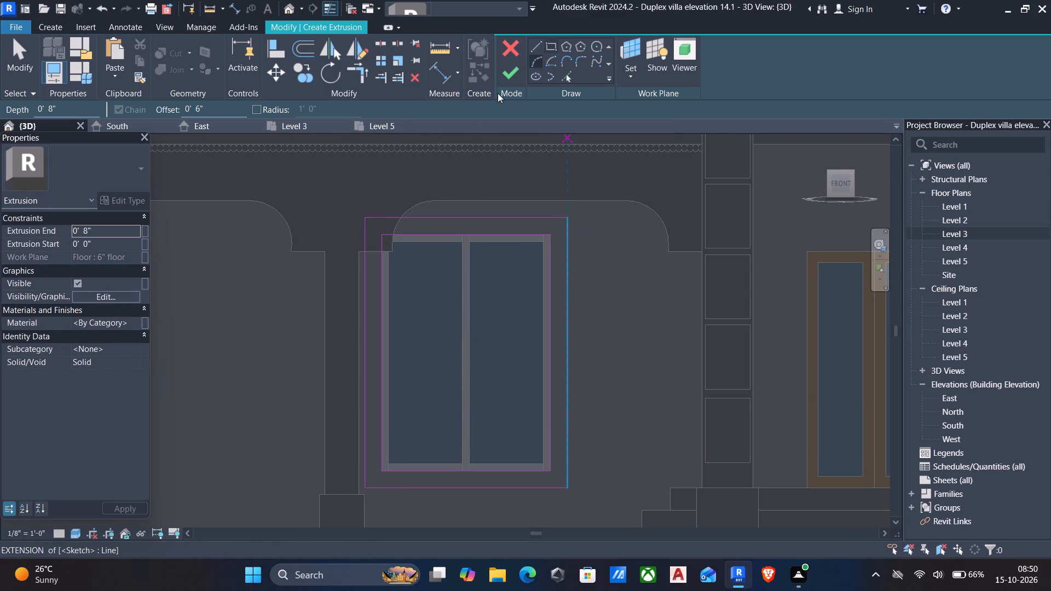
pyautogui.click(509, 72)
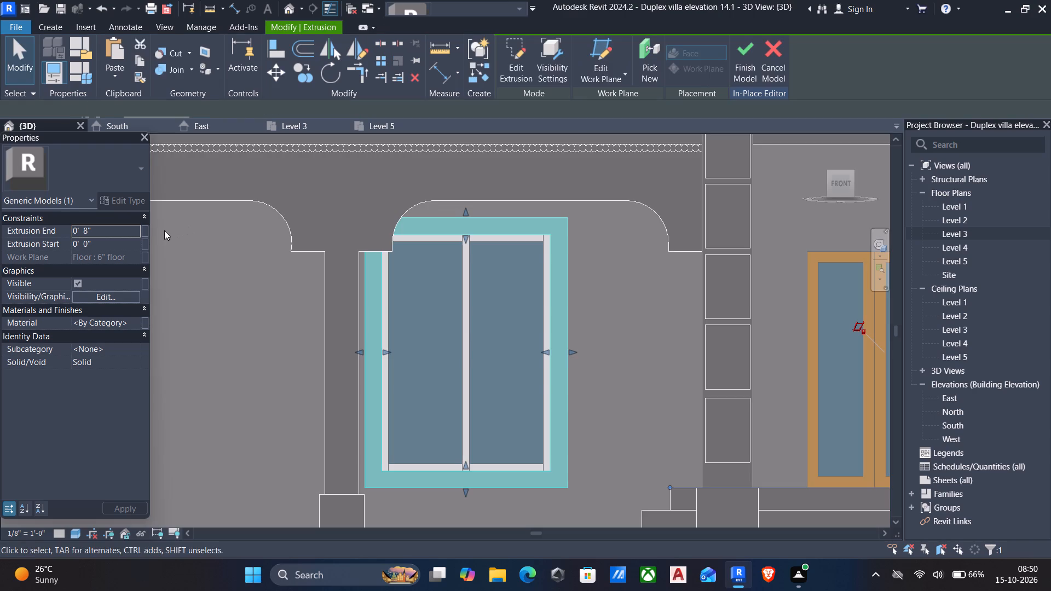
# Set the extrusion end of the two ground-floor window frames to 4".
pyautogui.scroll(-3, 510, 324)
pyautogui.keyDown('shift'); pyautogui.moveTo(528, 343); pyautogui.dragTo(685, 403, button='middle'); pyautogui.keyUp('shift')
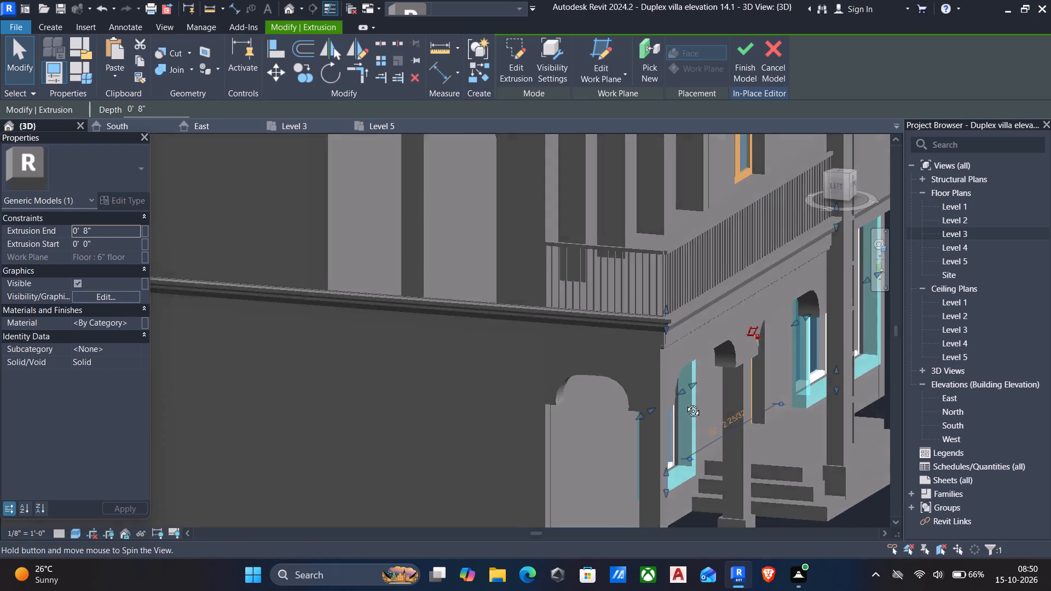
pyautogui.keyDown('shift'); pyautogui.moveTo(685, 403); pyautogui.dragTo(667, 395, button='middle'); pyautogui.keyUp('shift')
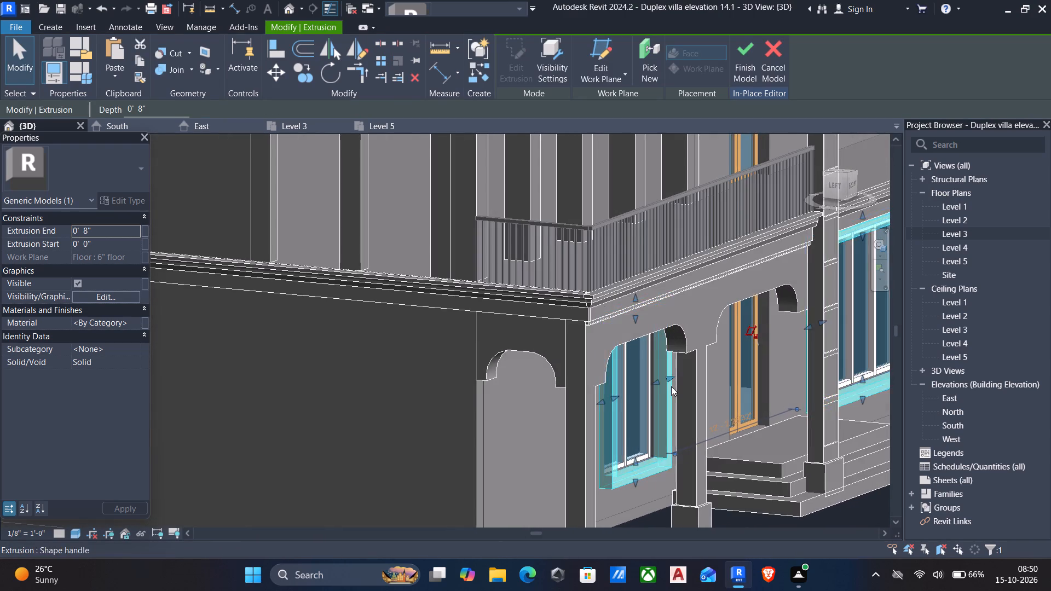
pyautogui.scroll(-2, 671, 386)
pyautogui.click(120, 227)
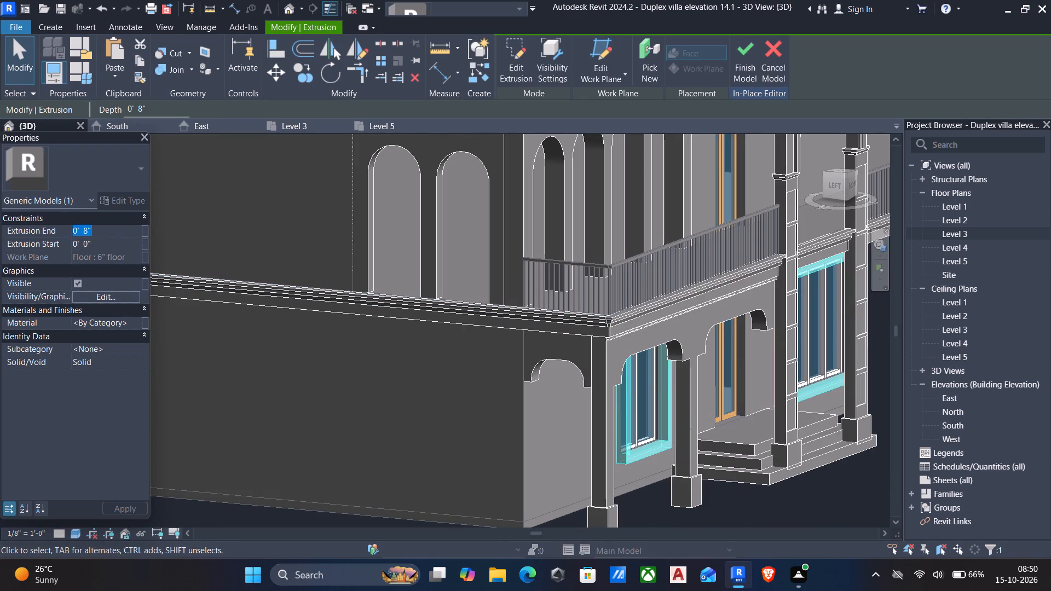
pyautogui.write('4"')
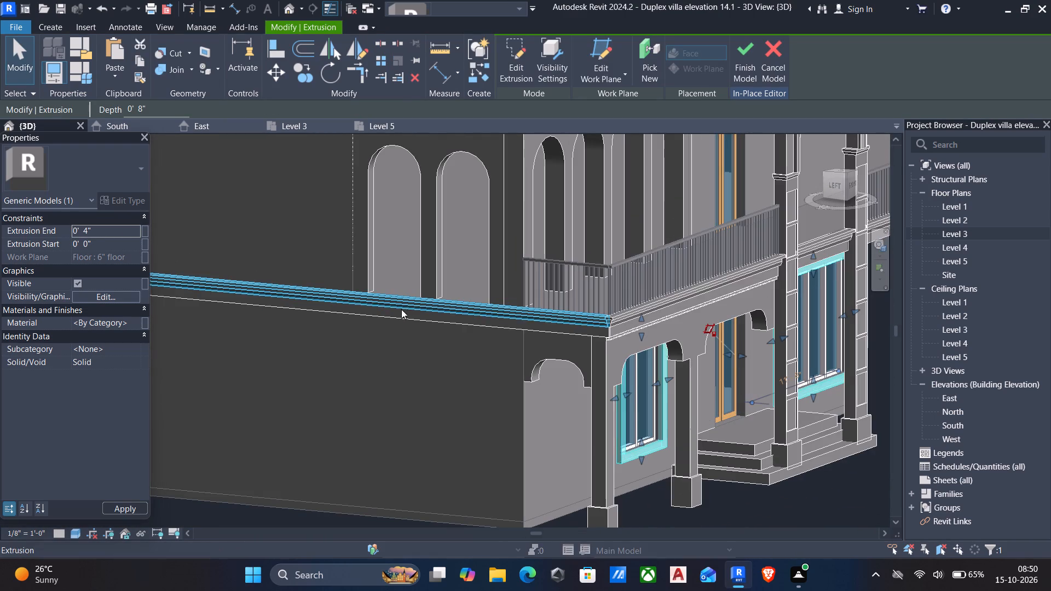
pyautogui.press('Escape')
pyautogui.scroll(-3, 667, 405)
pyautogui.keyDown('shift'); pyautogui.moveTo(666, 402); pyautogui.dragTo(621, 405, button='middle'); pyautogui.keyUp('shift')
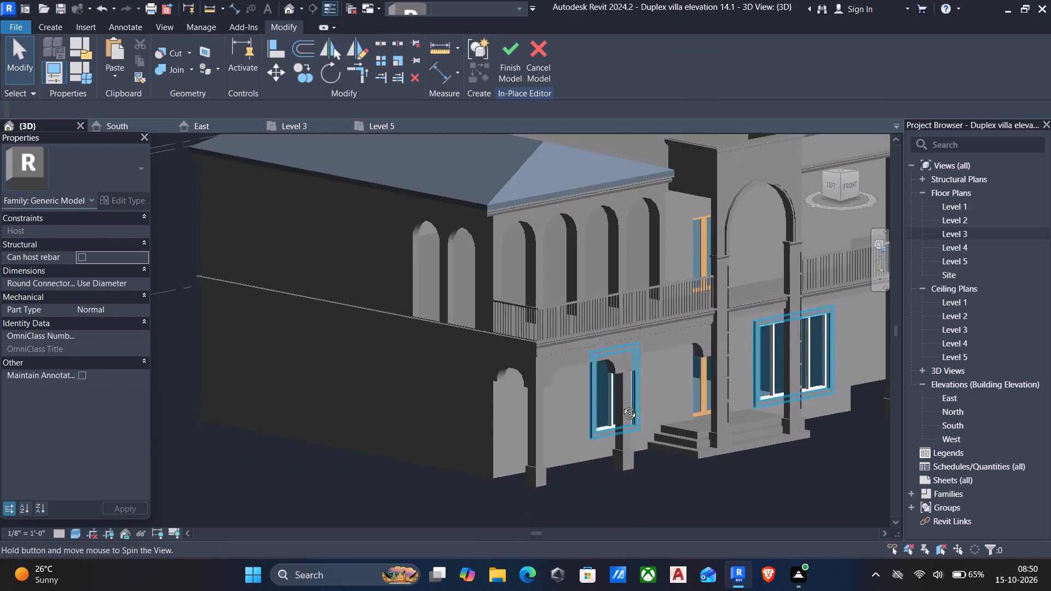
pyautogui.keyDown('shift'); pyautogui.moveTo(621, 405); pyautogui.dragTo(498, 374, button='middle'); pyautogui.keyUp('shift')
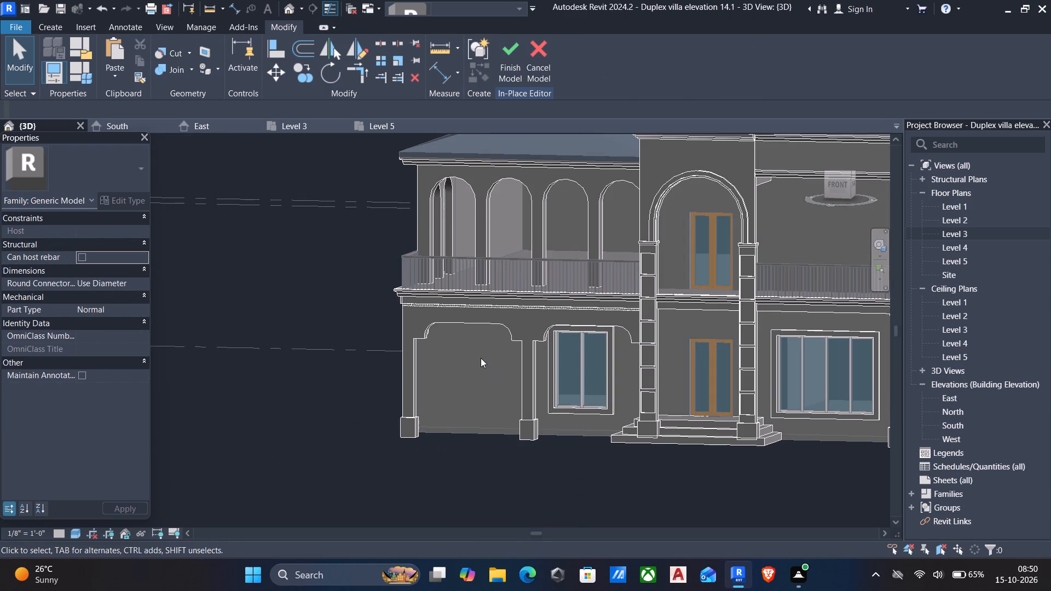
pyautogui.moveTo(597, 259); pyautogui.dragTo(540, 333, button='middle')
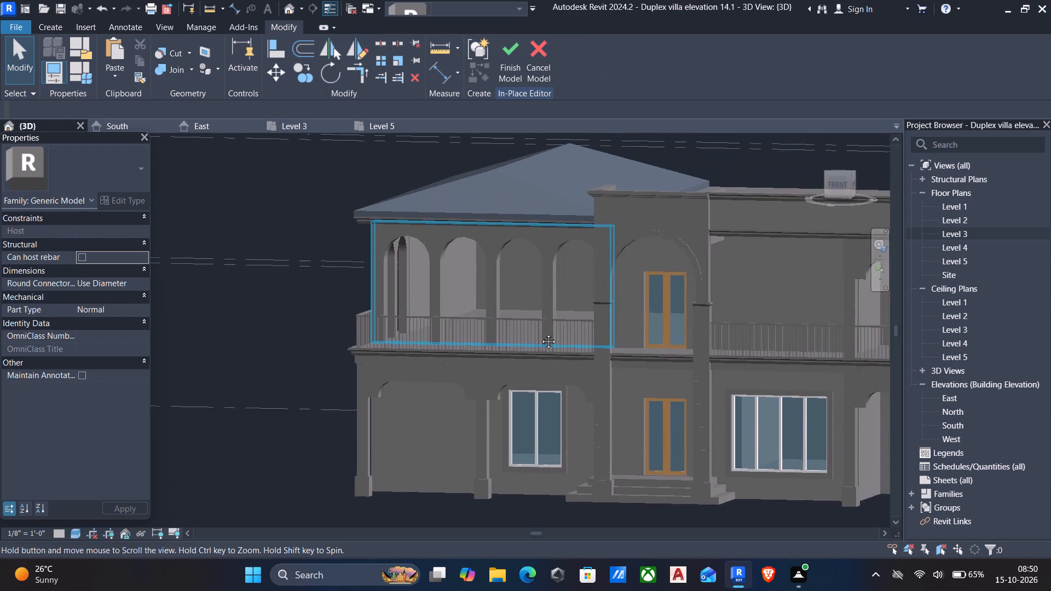
# Open the Level 3 floor plan and finish editing the in-place generic model.
pyautogui.moveTo(540, 333); pyautogui.dragTo(526, 357, button='middle')
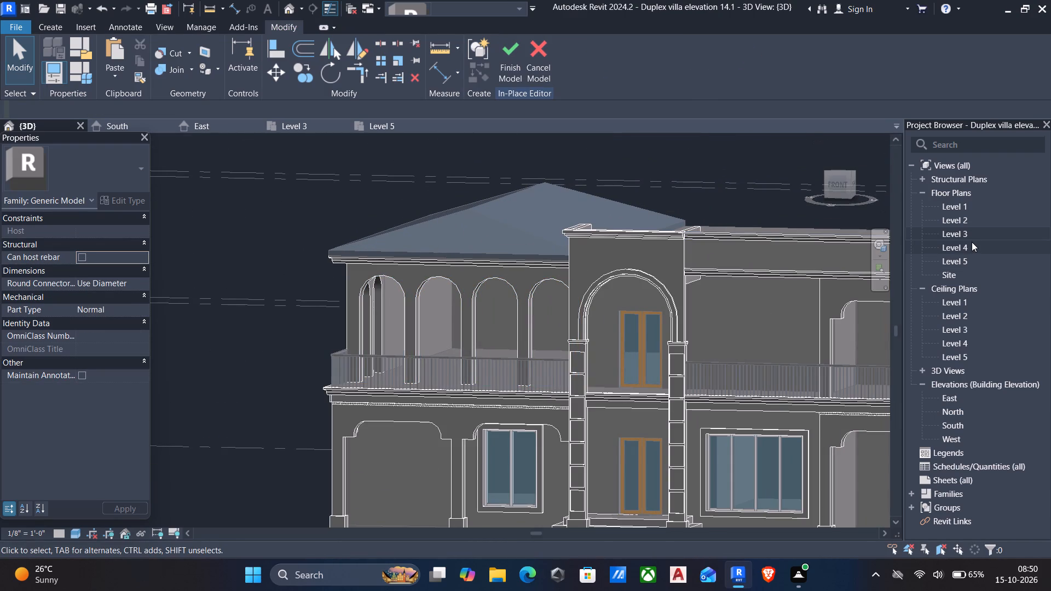
pyautogui.doubleClick(972, 237)
pyautogui.scroll(-6, 657, 236)
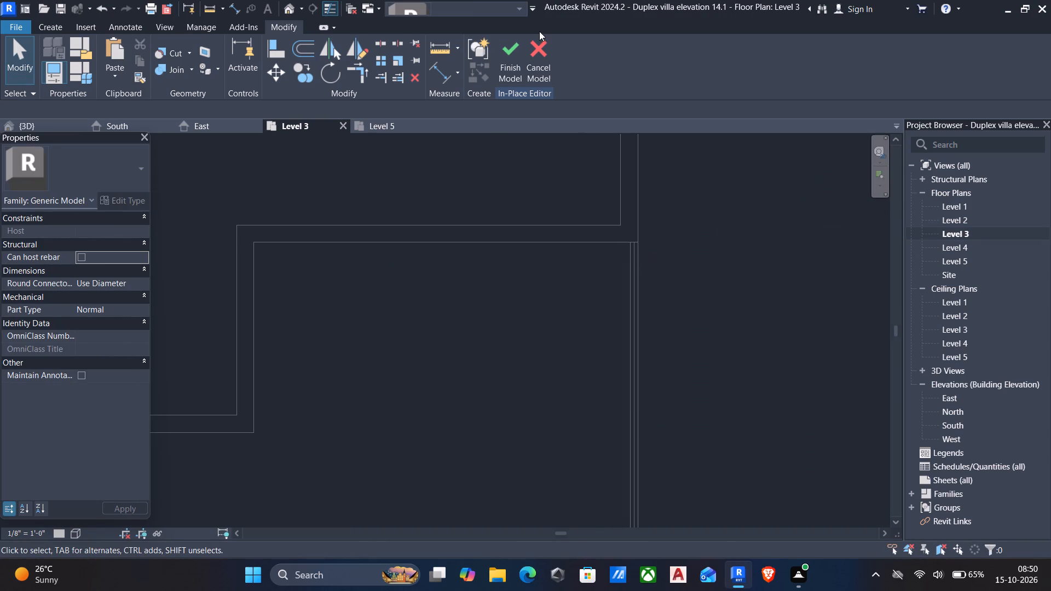
pyautogui.click(506, 56)
# Draw a 9" wall like the existing side wall, with location line Finish Face: Exterior, horizontally from that wall's lower end behind the column row.
pyautogui.scroll(-6, 539, 213)
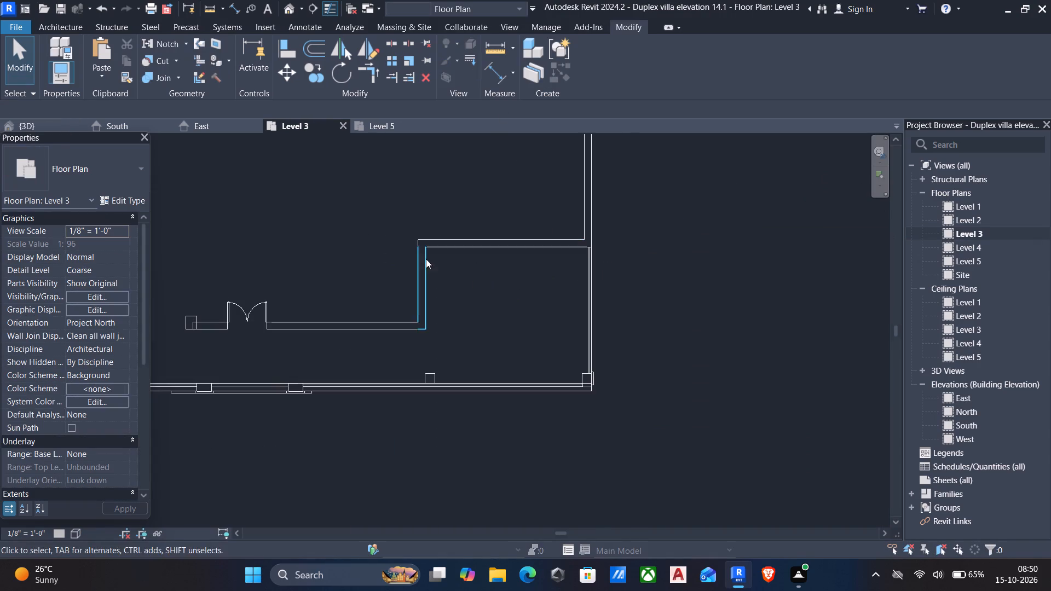
pyautogui.scroll(-5, 424, 261)
pyautogui.moveTo(514, 285); pyautogui.dragTo(766, 385, button='middle')
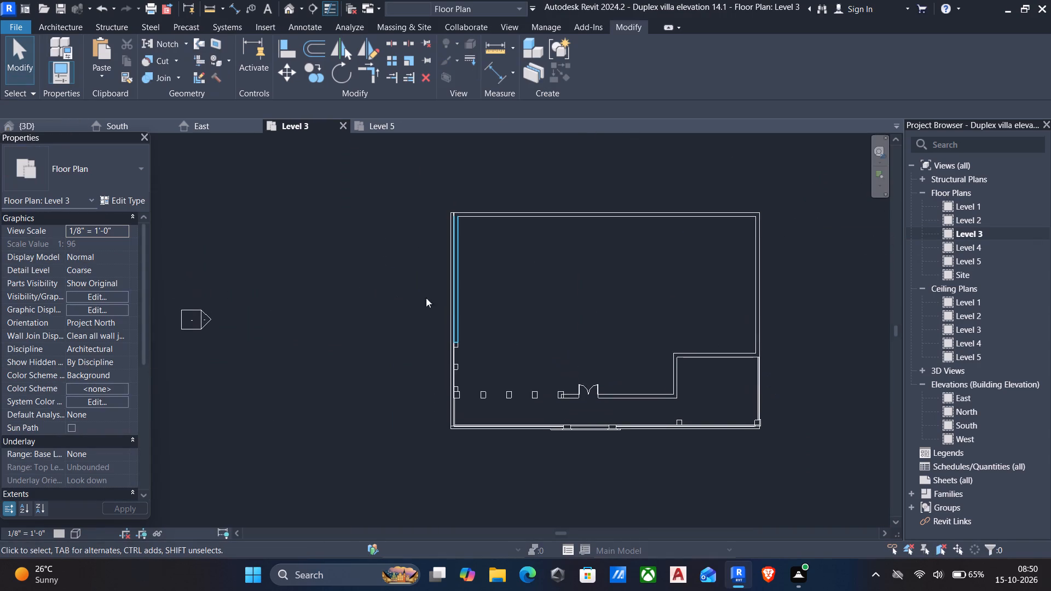
pyautogui.click(455, 320)
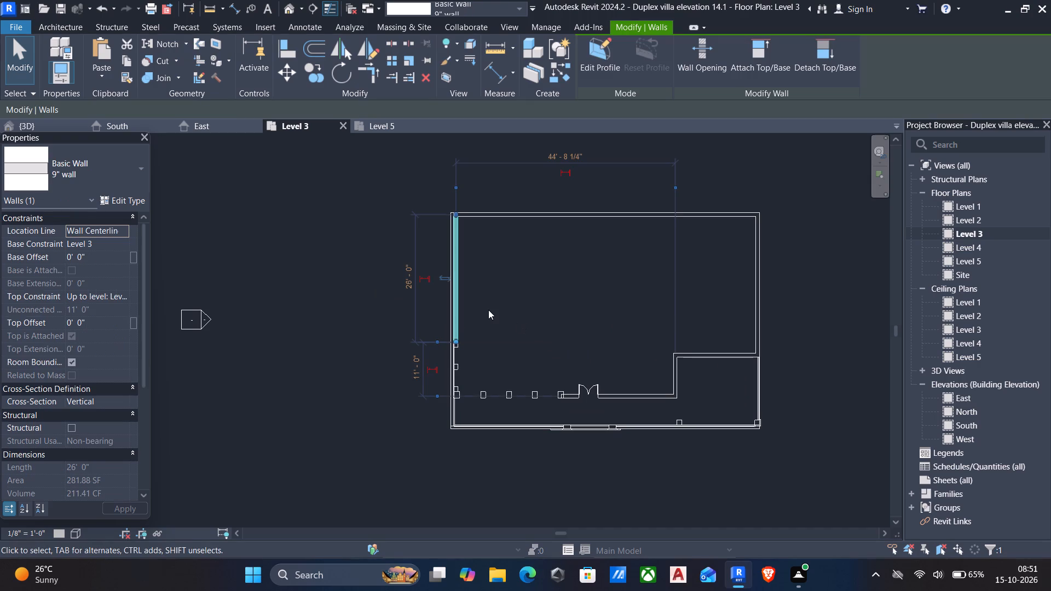
pyautogui.write('cs')
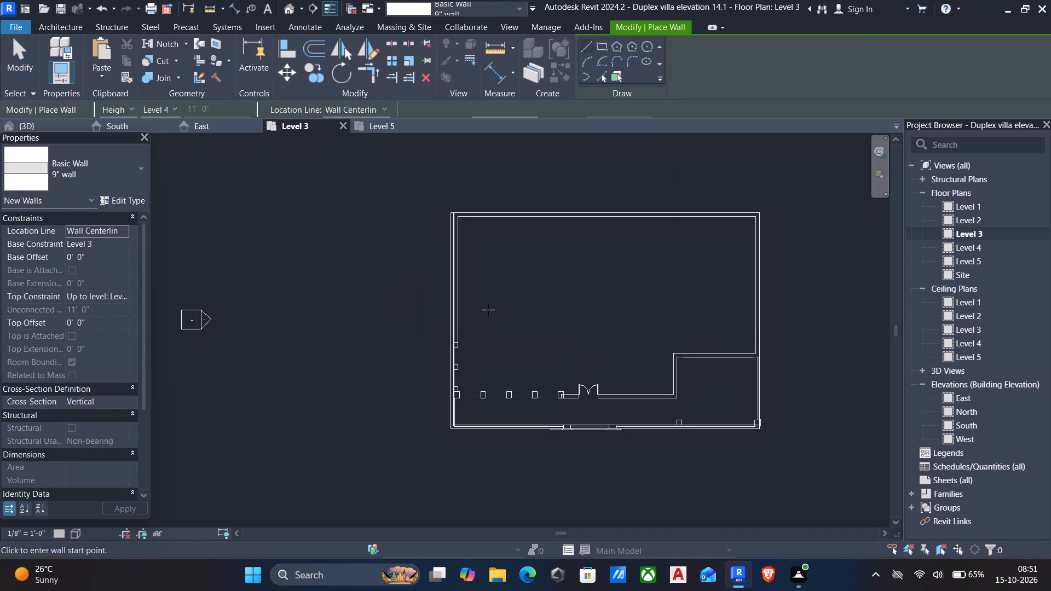
pyautogui.scroll(5, 447, 331)
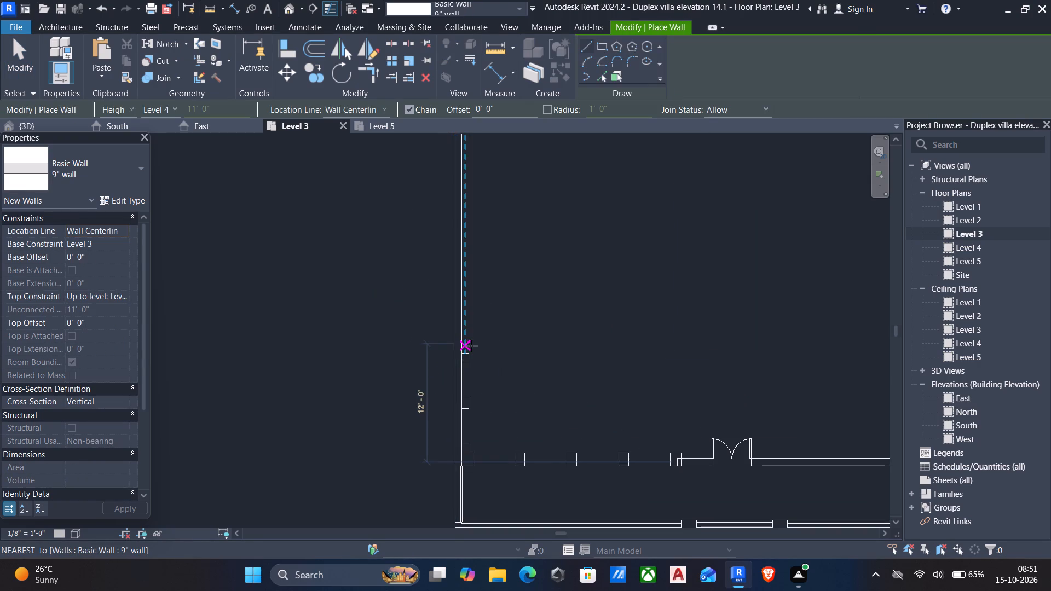
pyautogui.moveTo(467, 354); pyautogui.dragTo(523, 370)
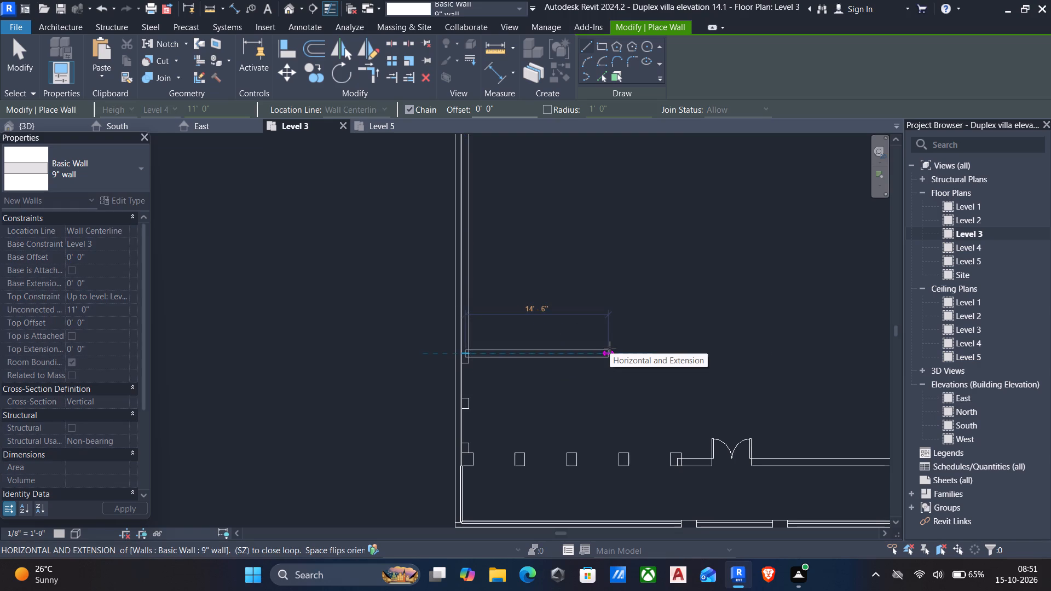
pyautogui.press('Escape')
pyautogui.click(372, 108)
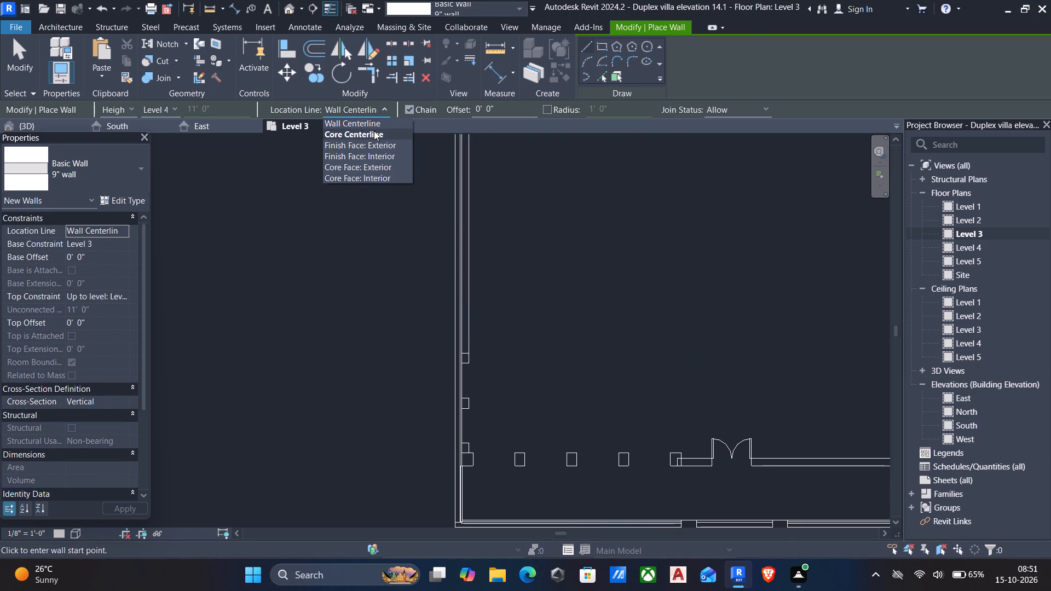
pyautogui.click(361, 148)
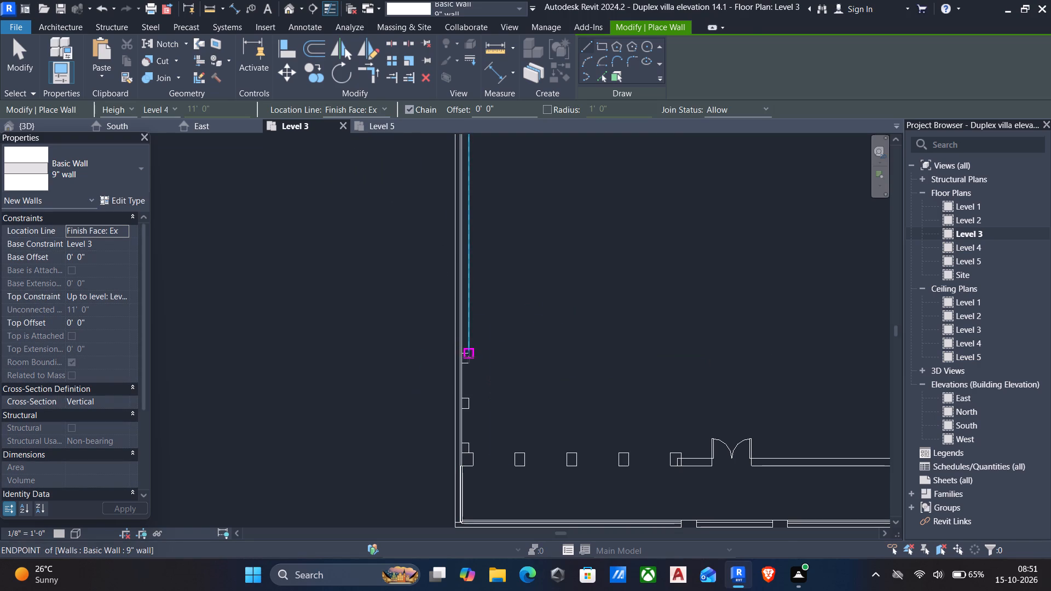
pyautogui.click(469, 357)
pyautogui.press('space')
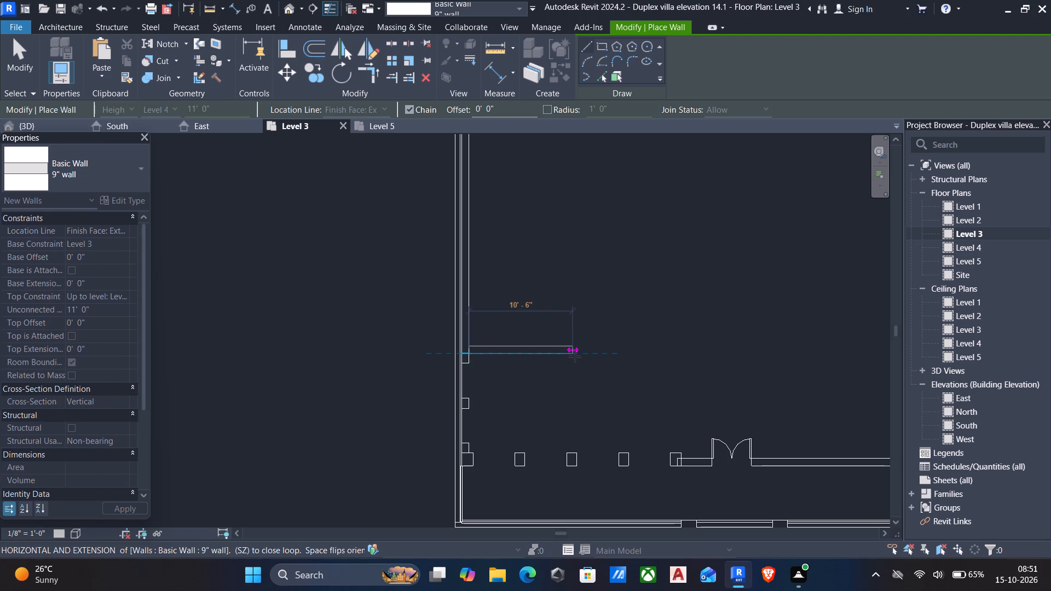
pyautogui.moveTo(575, 356); pyautogui.dragTo(450, 318, button='middle')
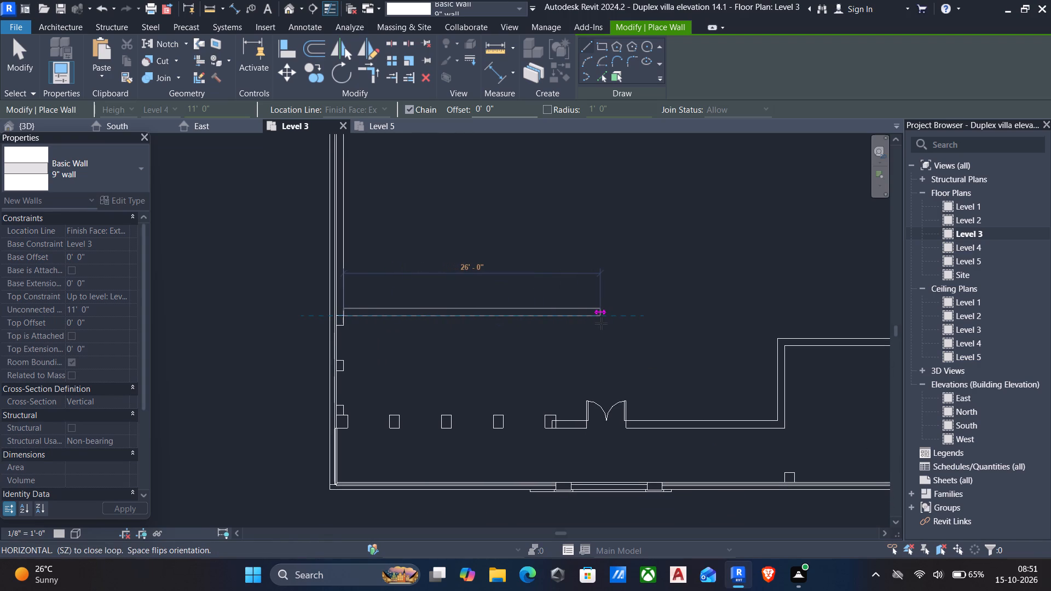
pyautogui.click(572, 318)
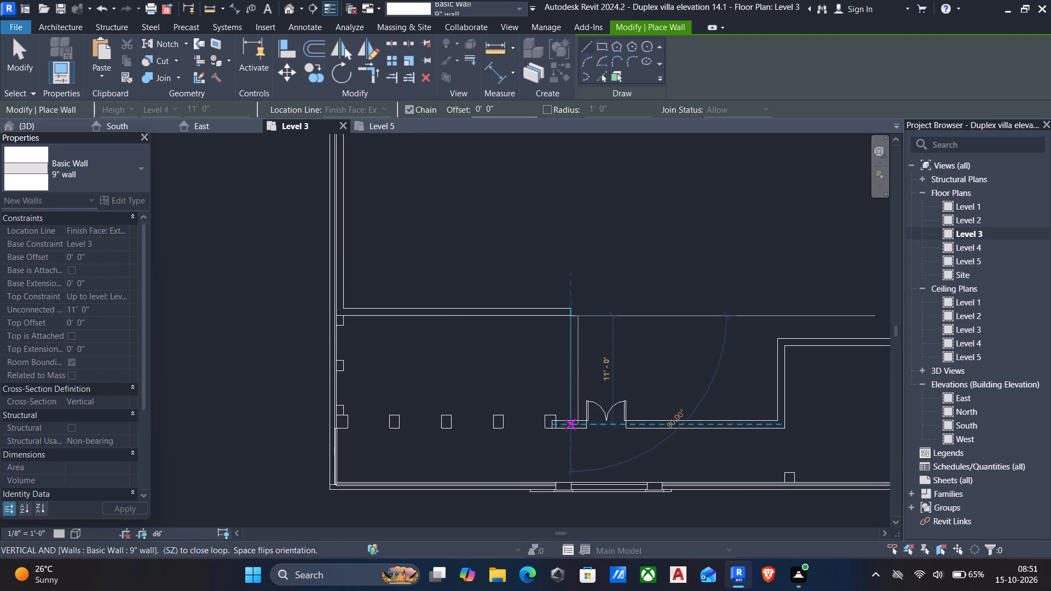
pyautogui.press('Escape')
# Draw a vertical 9" wall about 6'-4" long from the end column beside the double door toward the new horizontal wall.
pyautogui.scroll(5, 548, 415)
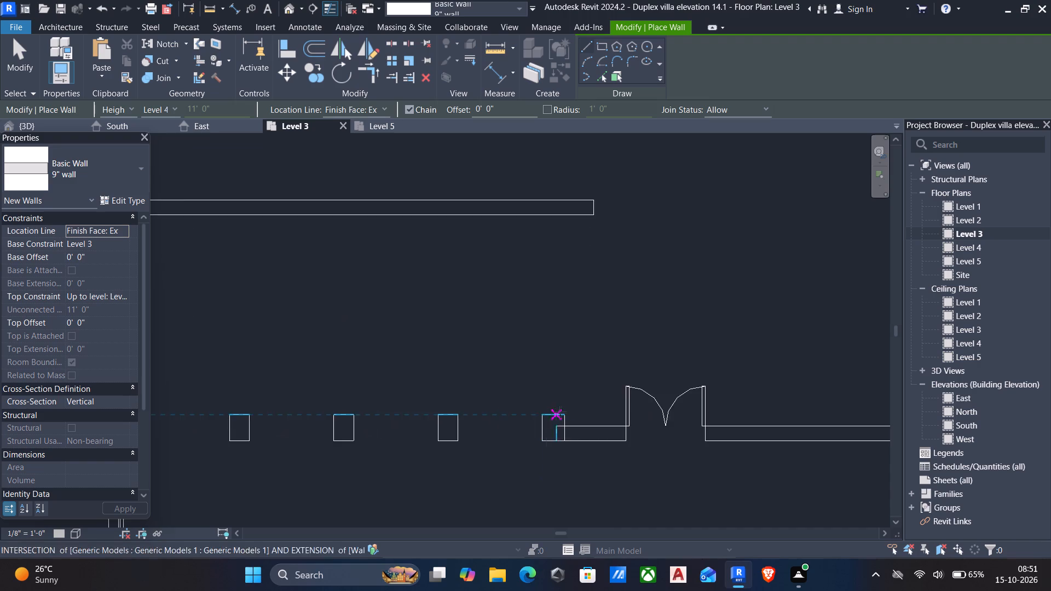
pyautogui.scroll(5, 561, 412)
pyautogui.click(570, 412)
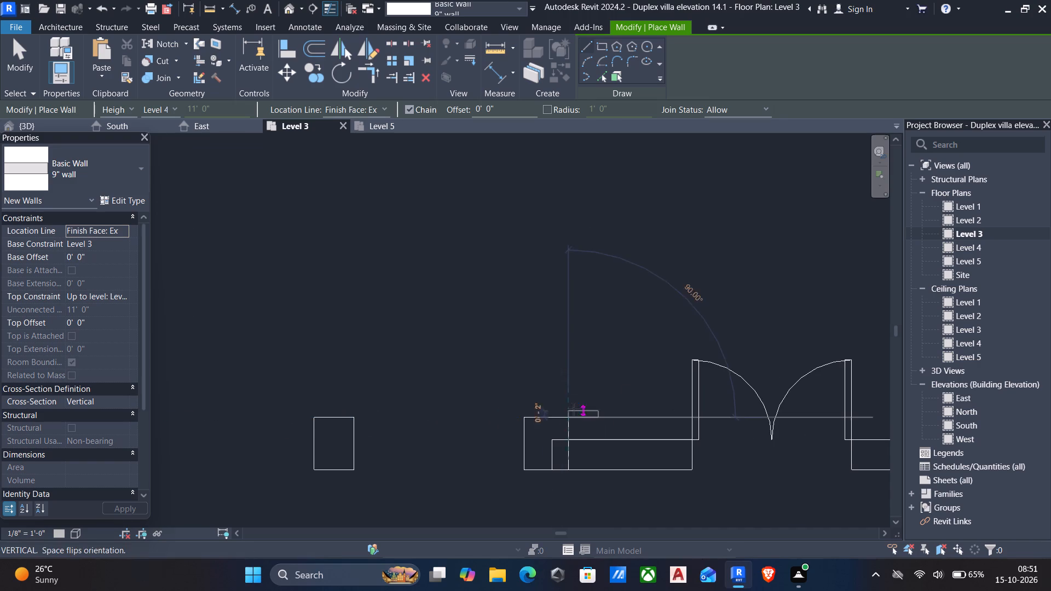
pyautogui.moveTo(576, 306); pyautogui.dragTo(558, 408, button='middle')
pyautogui.click(548, 268)
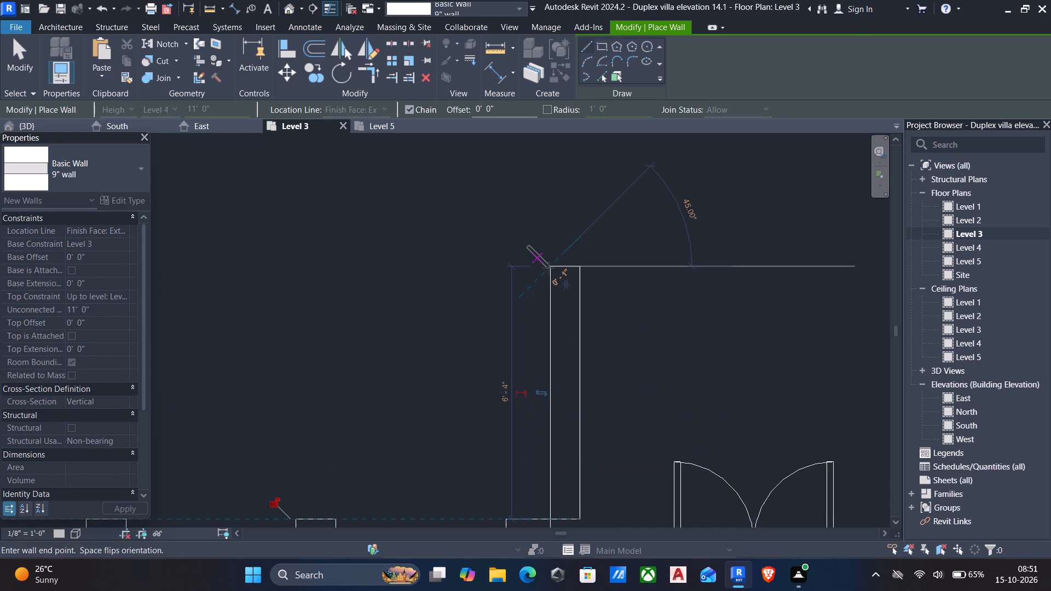
pyautogui.press('Escape')
# Trim/extend the new vertical and horizontal walls to meet in a corner.
pyautogui.press('t')
pyautogui.press('r')
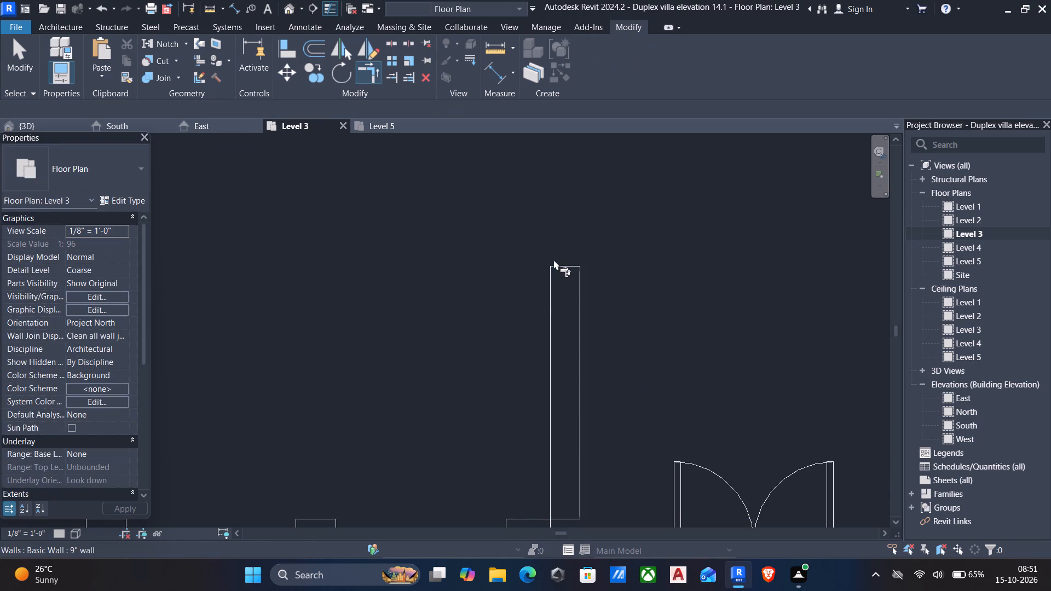
pyautogui.scroll(-1, 530, 291)
pyautogui.click(556, 316)
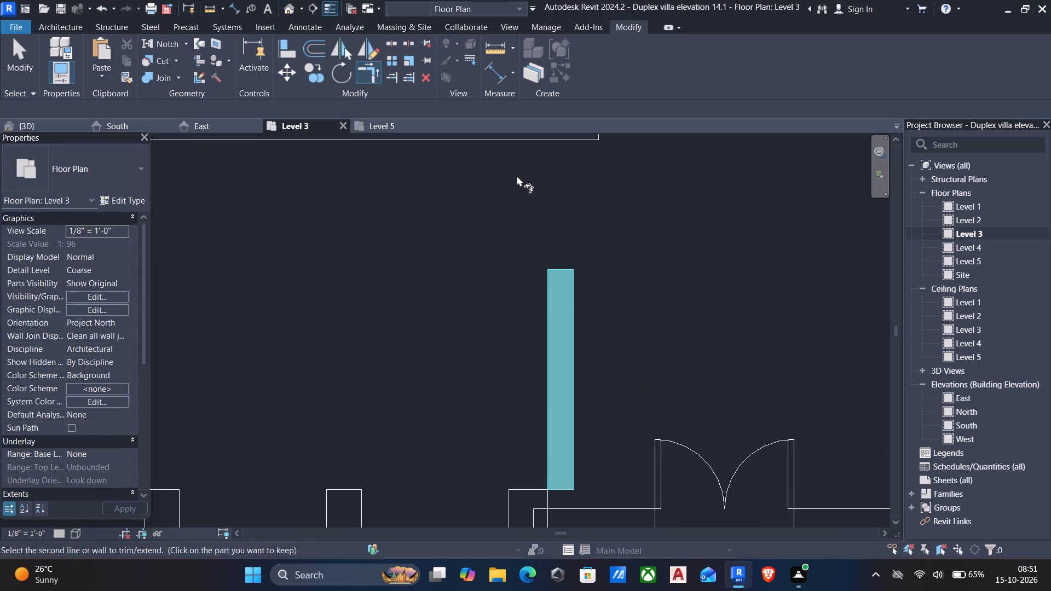
pyautogui.click(498, 140)
pyautogui.scroll(-5, 489, 177)
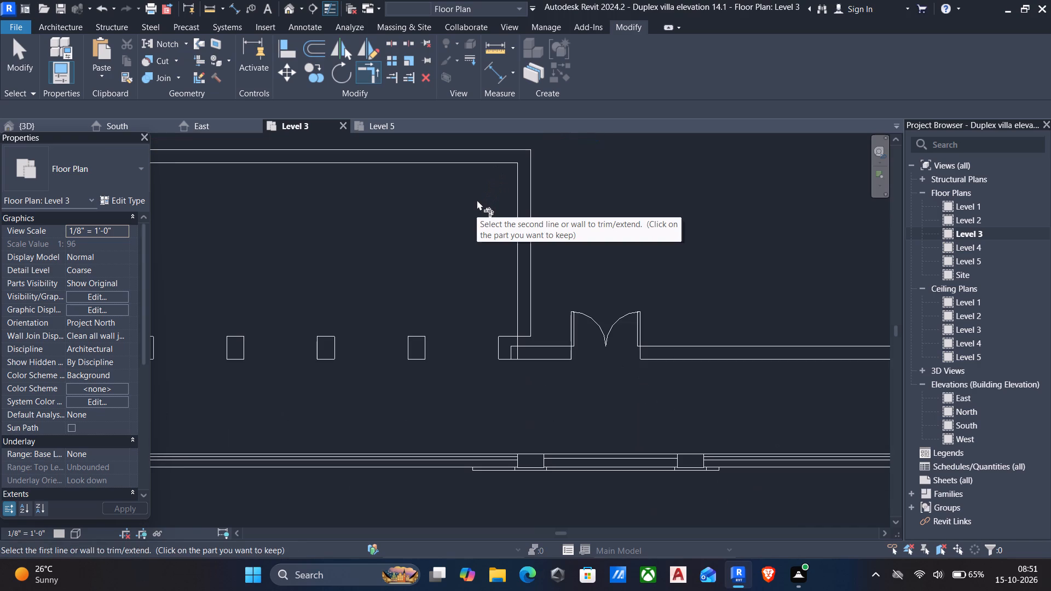
pyautogui.scroll(-3, 477, 200)
# Examine the upper-floor arcade with its new walls in the 3D view and return to the Level 3 plan.
pyautogui.click(286, 9)
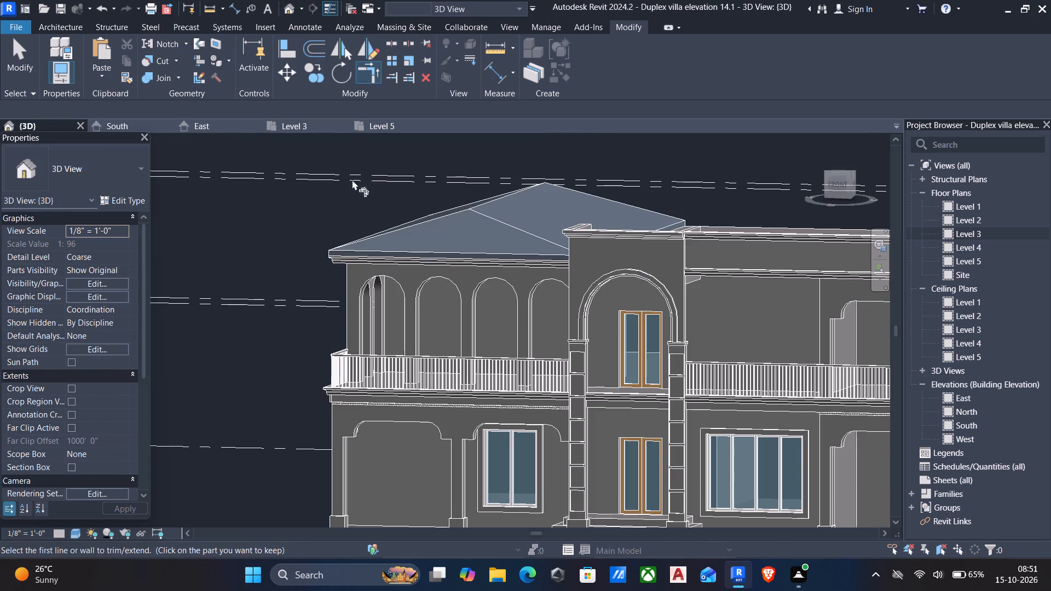
pyautogui.scroll(-1, 451, 339)
pyautogui.keyDown('shift'); pyautogui.moveTo(451, 341); pyautogui.dragTo(525, 349, button='middle'); pyautogui.keyUp('shift')
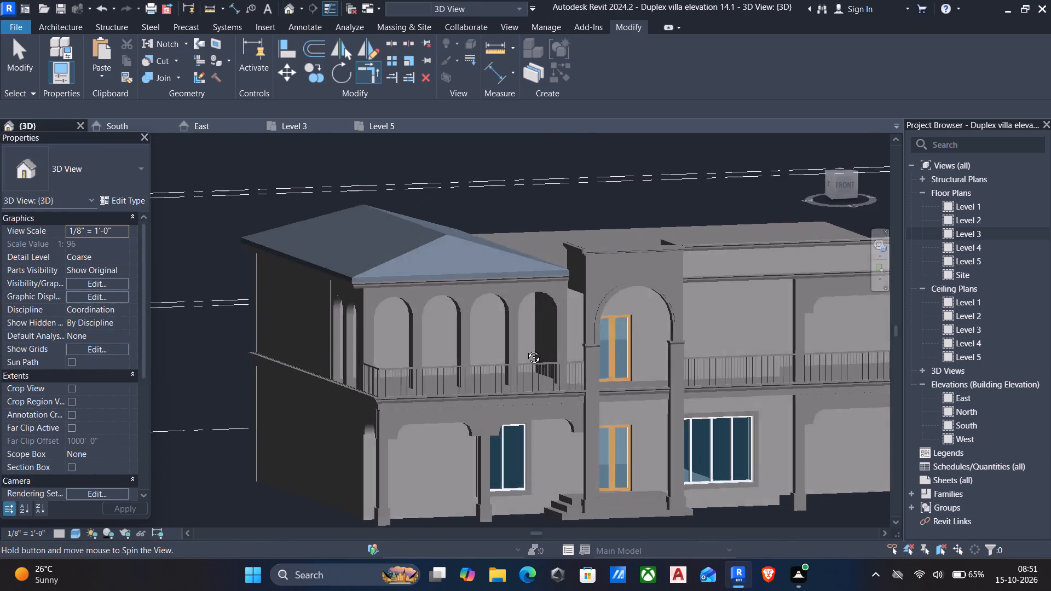
pyautogui.keyDown('shift'); pyautogui.moveTo(525, 349); pyautogui.dragTo(462, 374, button='middle'); pyautogui.keyUp('shift')
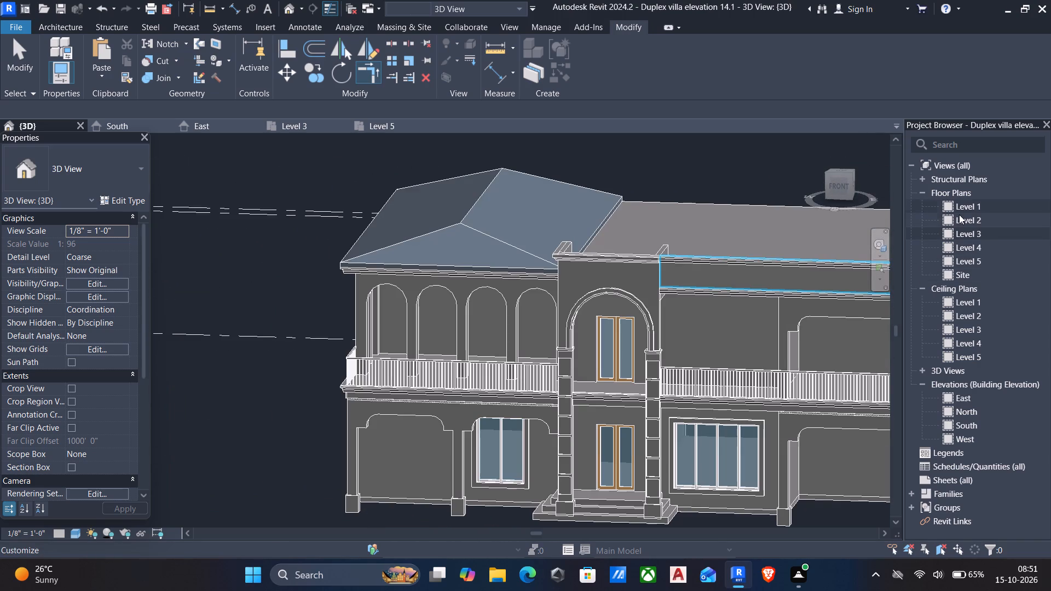
pyautogui.click(981, 233)
pyautogui.doubleClick(981, 233)
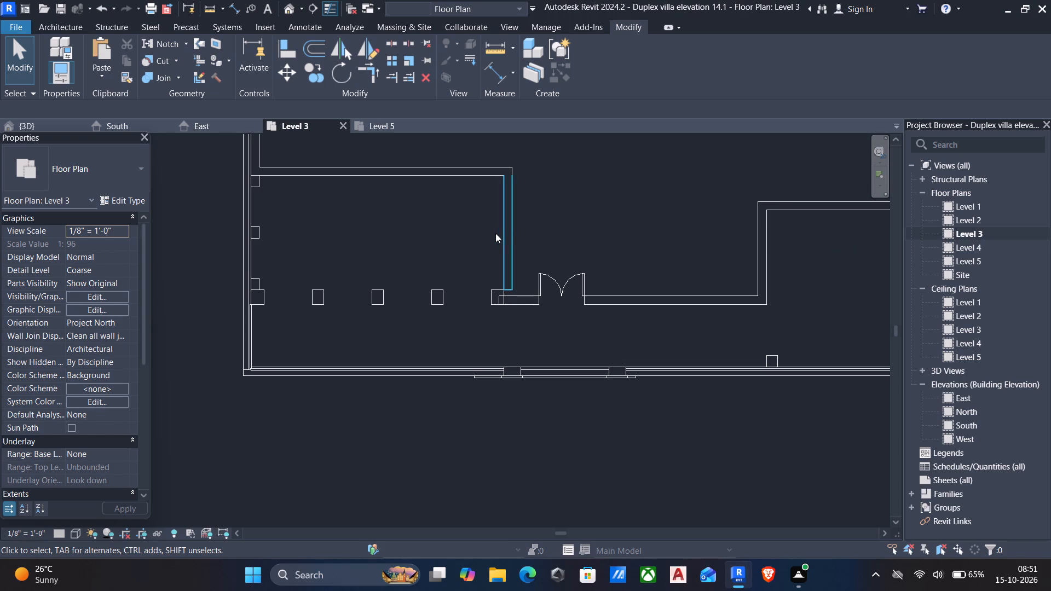
# Start placing a door and choose the Door-Interior-Single-1_Panel-Wood family from the Residential doors folder for loading.
pyautogui.moveTo(512, 303); pyautogui.dragTo(519, 314, button='middle')
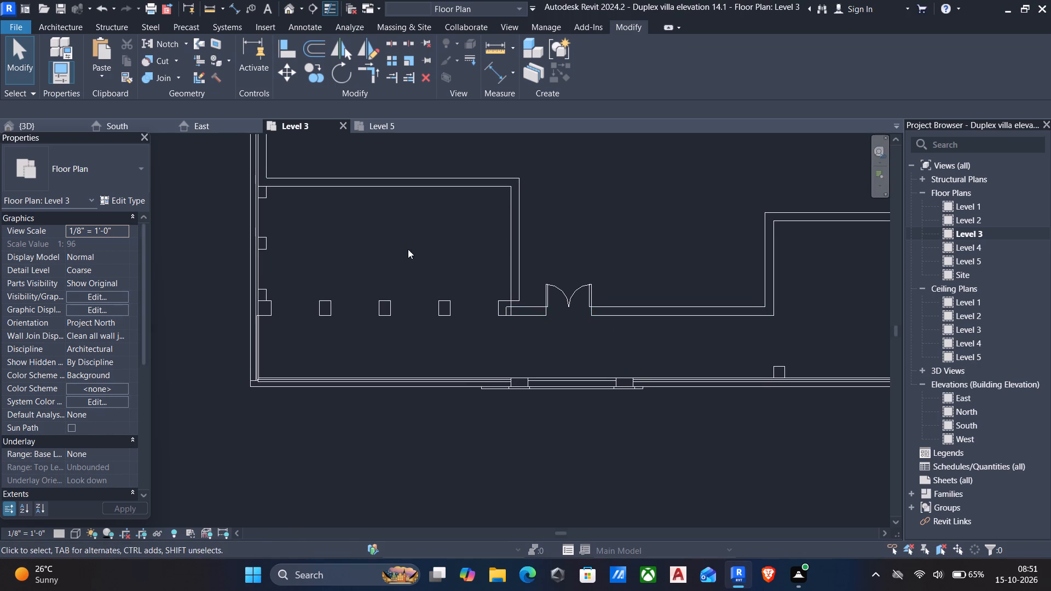
pyautogui.moveTo(409, 249); pyautogui.dragTo(449, 297, button='middle')
pyautogui.write('dr')
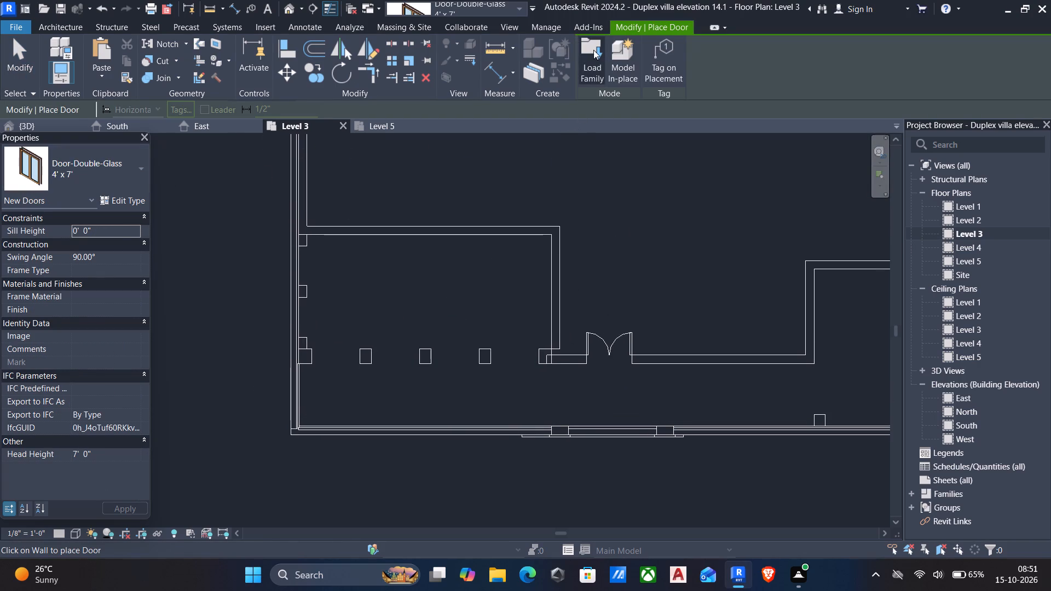
pyautogui.click(593, 50)
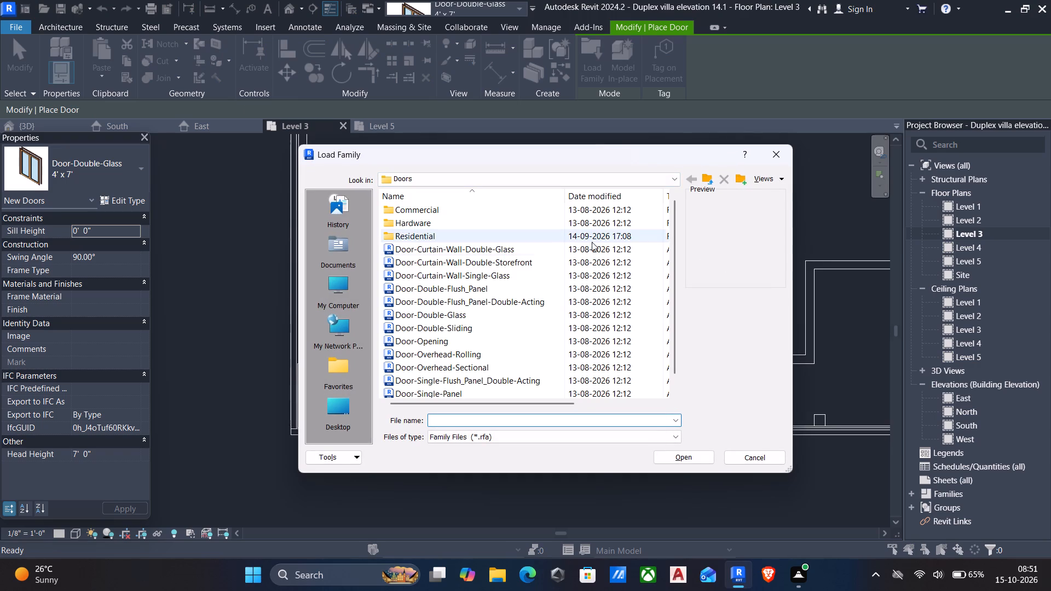
pyautogui.doubleClick(394, 231)
pyautogui.click(437, 213)
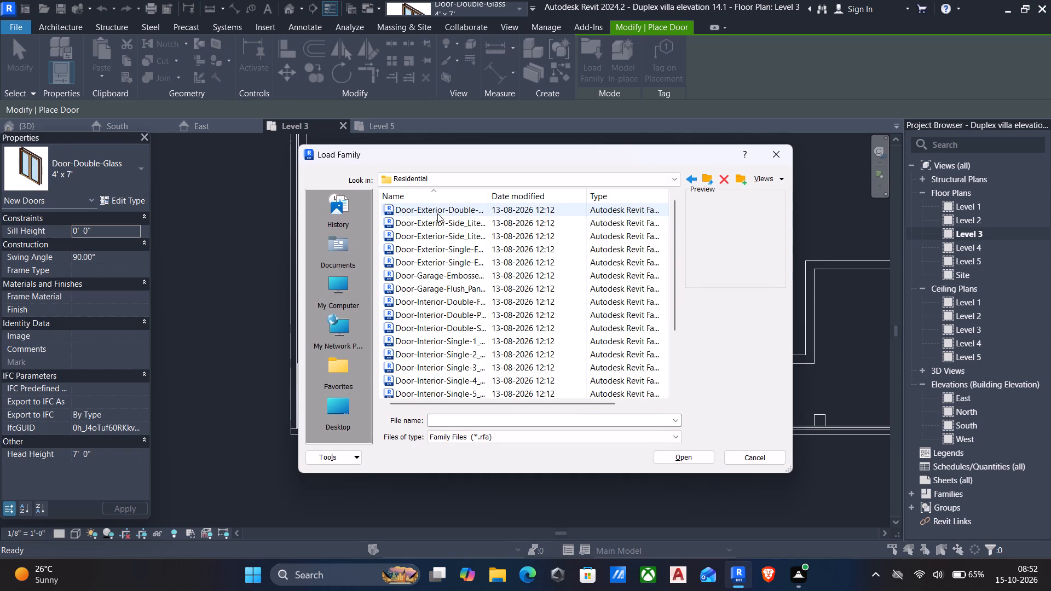
pyautogui.press('Down')
pyautogui.press('Down')
pyautogui.press('Down')
pyautogui.press('Down')
pyautogui.press('Down')
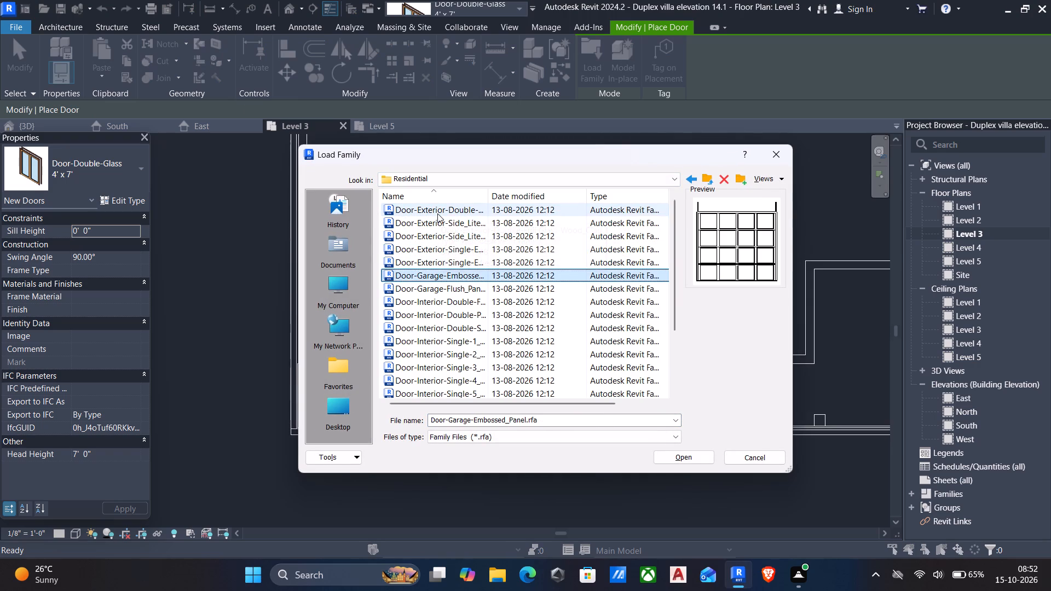
pyautogui.press('Down')
pyautogui.press('Down')
pyautogui.press('Down')
pyautogui.press('Down')
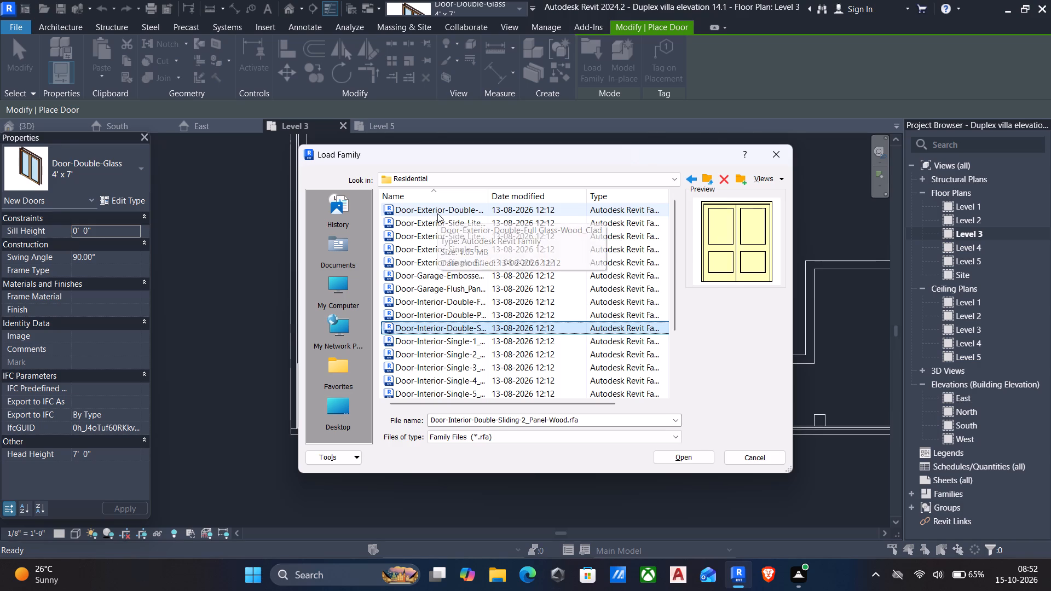
pyautogui.press('Down')
pyautogui.press('Down')
pyautogui.press('Up')
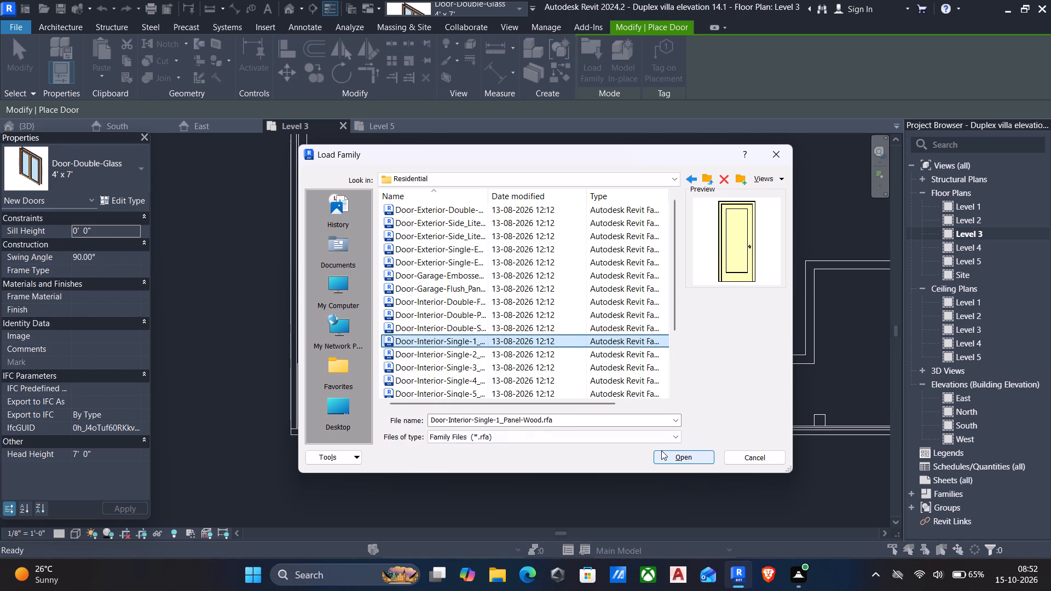
pyautogui.click(666, 453)
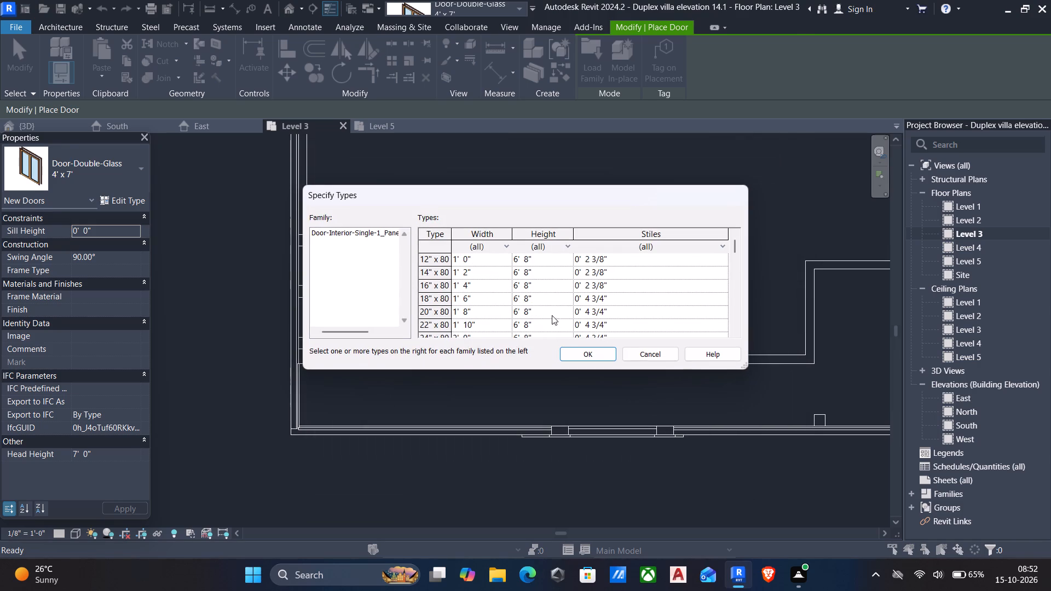
# Load the 36" x 84" type of the single-panel wood door family.
pyautogui.scroll(-7, 551, 312)
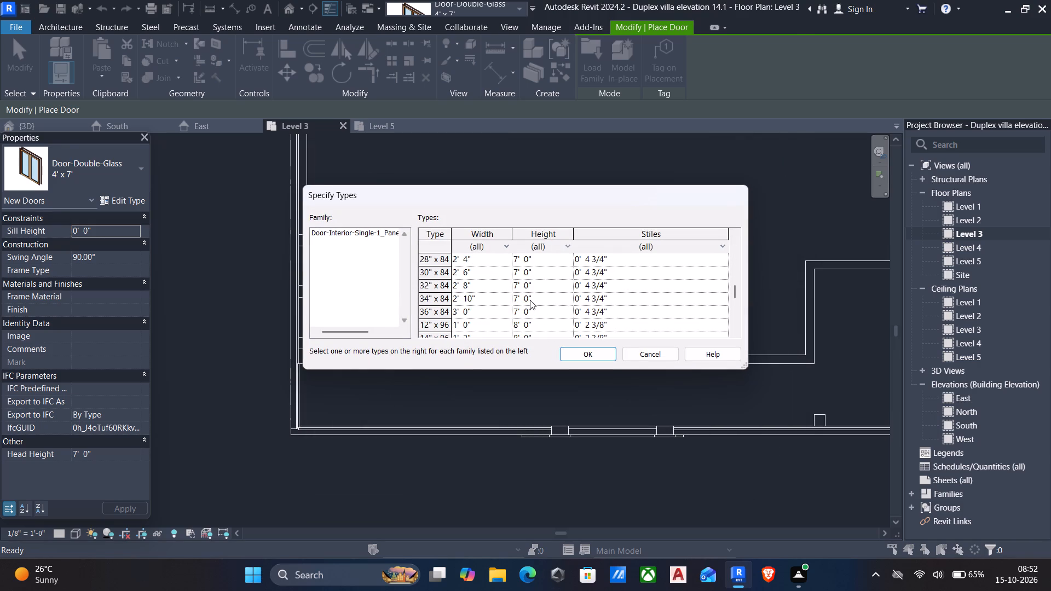
pyautogui.scroll(-2, 530, 300)
pyautogui.scroll(2, 530, 300)
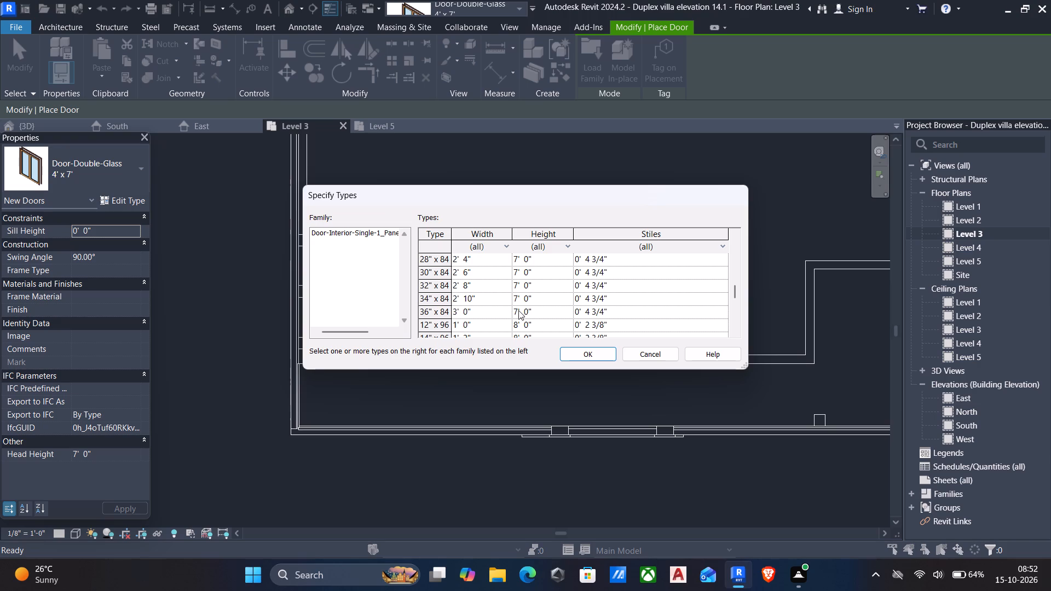
pyautogui.click(519, 310)
pyautogui.click(594, 353)
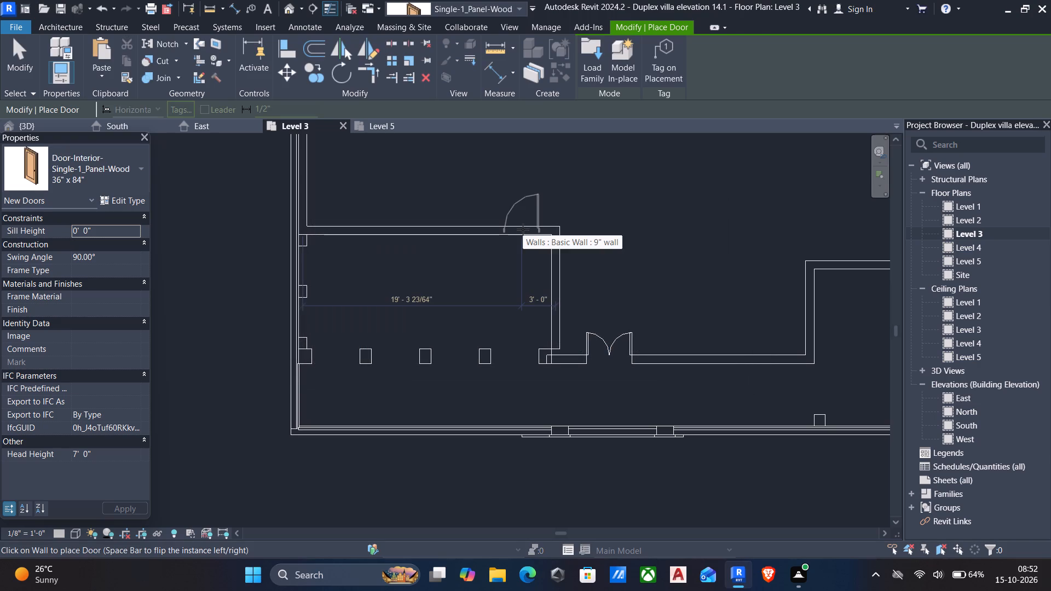
# Place the 36" x 84" wood door in the new horizontal wall, about 3'-0" from its corner with the vertical wall.
pyautogui.click(523, 229)
pyautogui.press('Escape')
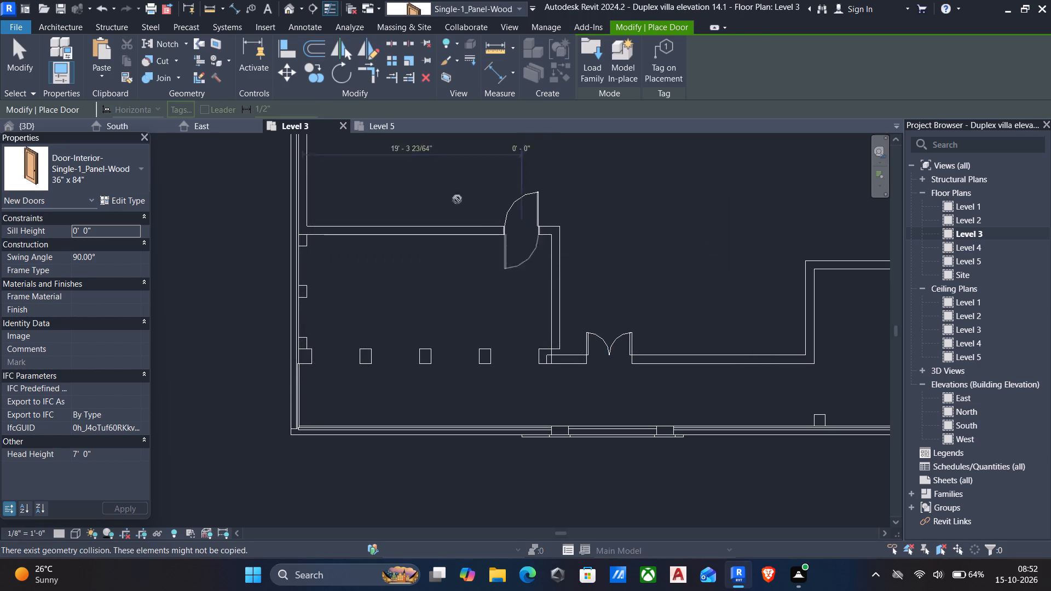
# Draw a 4'-0" long Curtain Wall 1 within the horizontal wall beside the door, starting 8'-0" from the corner with the vertical wall.
pyautogui.press('w')
pyautogui.press('a')
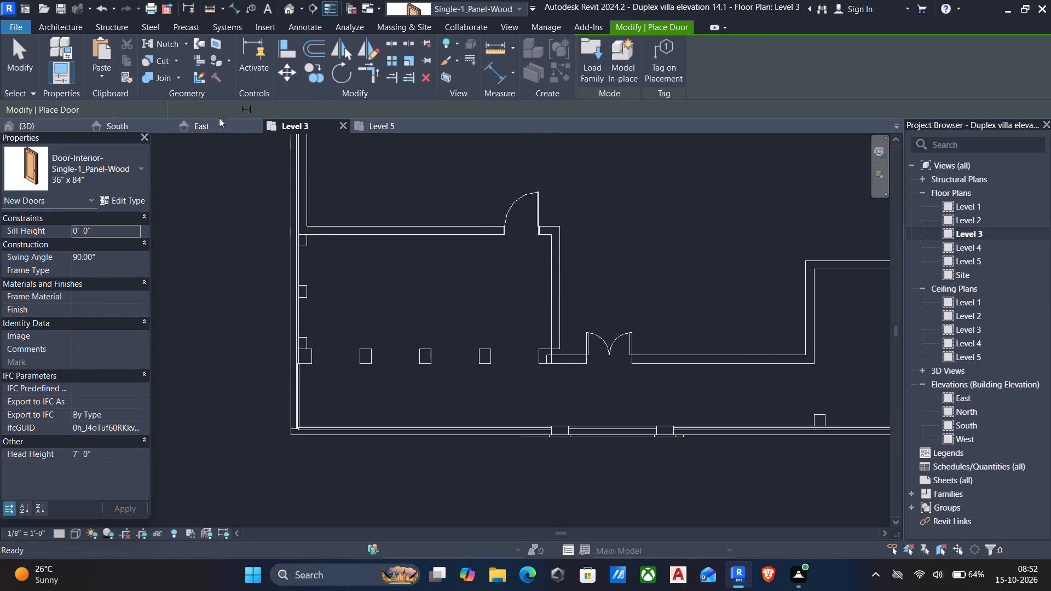
pyautogui.click(79, 160)
pyautogui.scroll(-6, 106, 265)
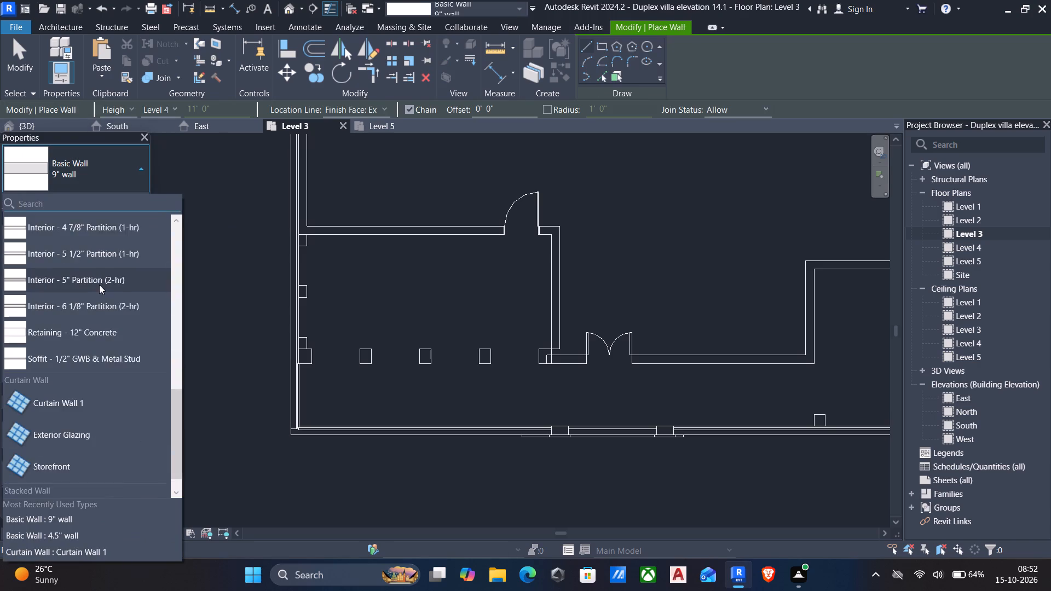
pyautogui.scroll(-6, 99, 285)
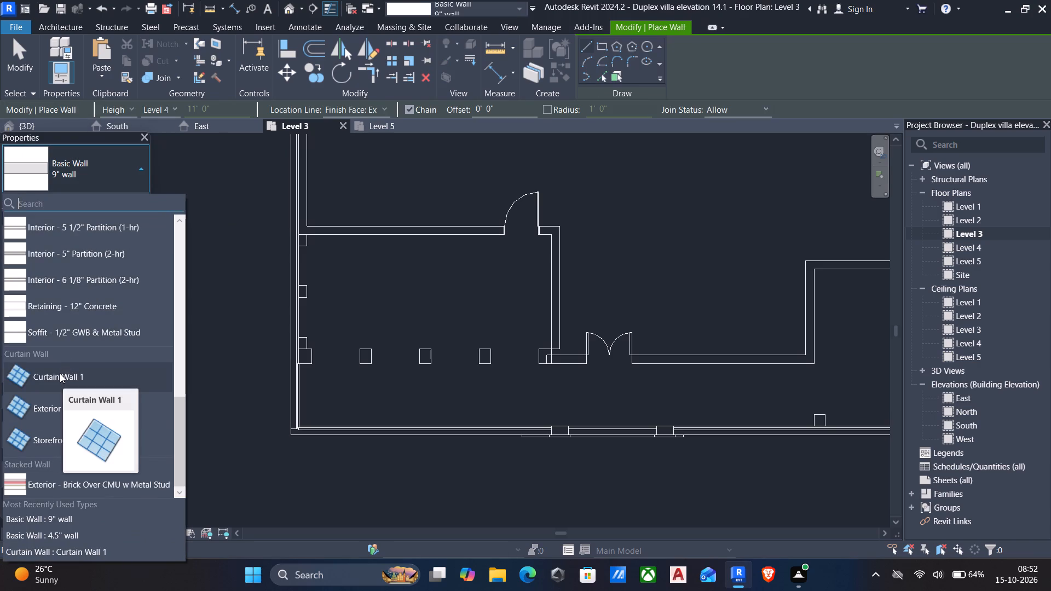
pyautogui.click(46, 384)
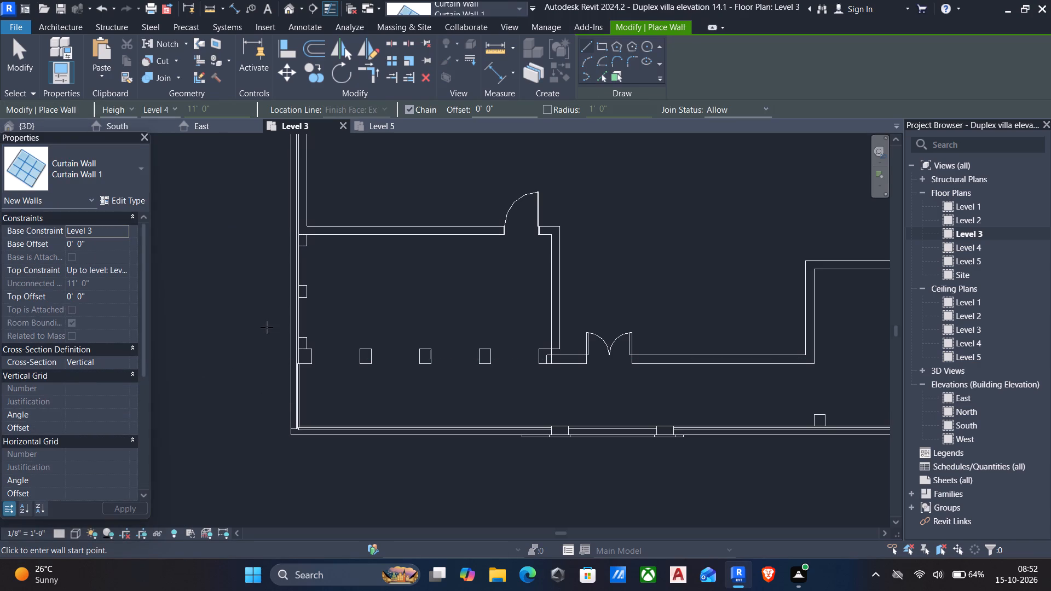
pyautogui.scroll(4, 448, 235)
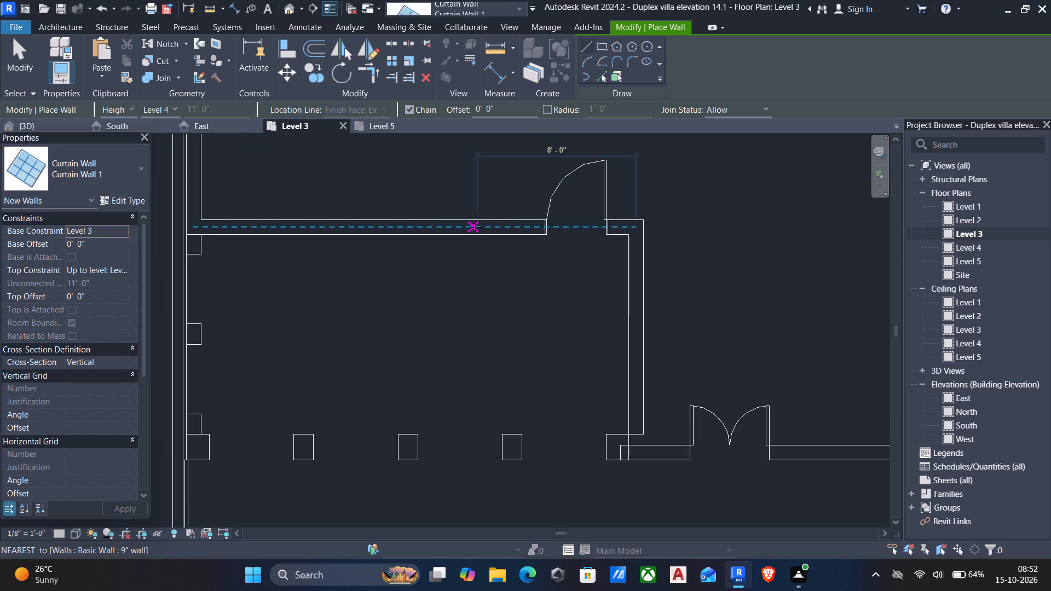
pyautogui.click(478, 228)
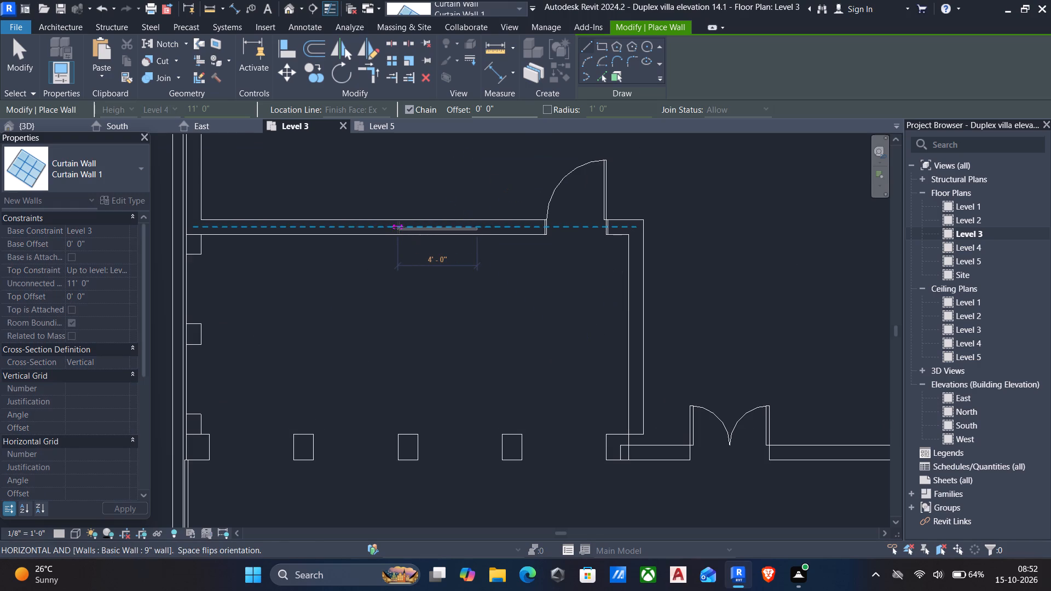
pyautogui.click(399, 227)
pyautogui.press('Escape')
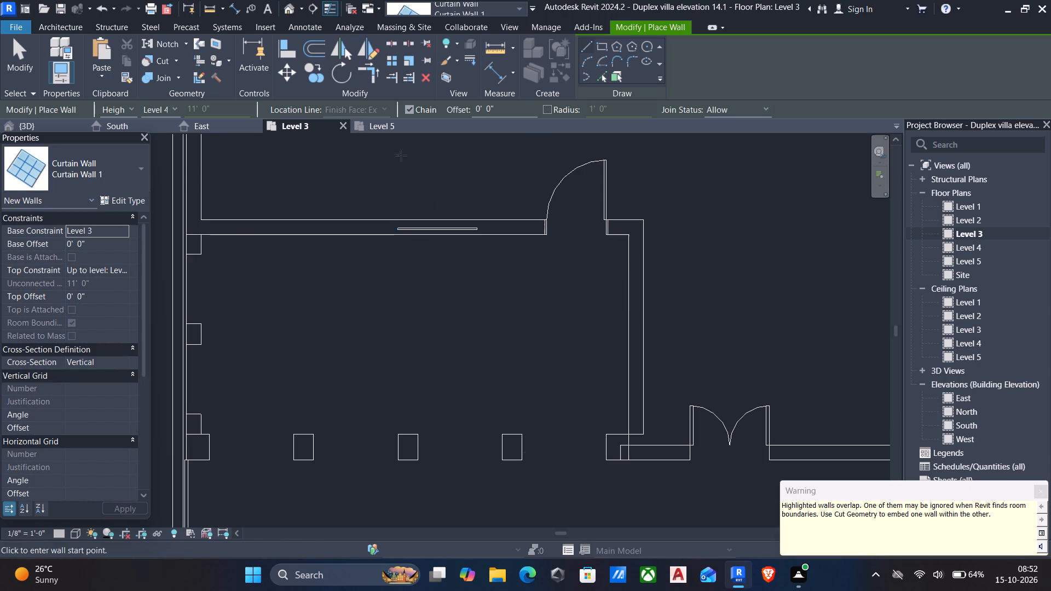
# Cut the horizontal 9" wall with the embedded curtain wall using Cut Geometry.
pyautogui.click(151, 62)
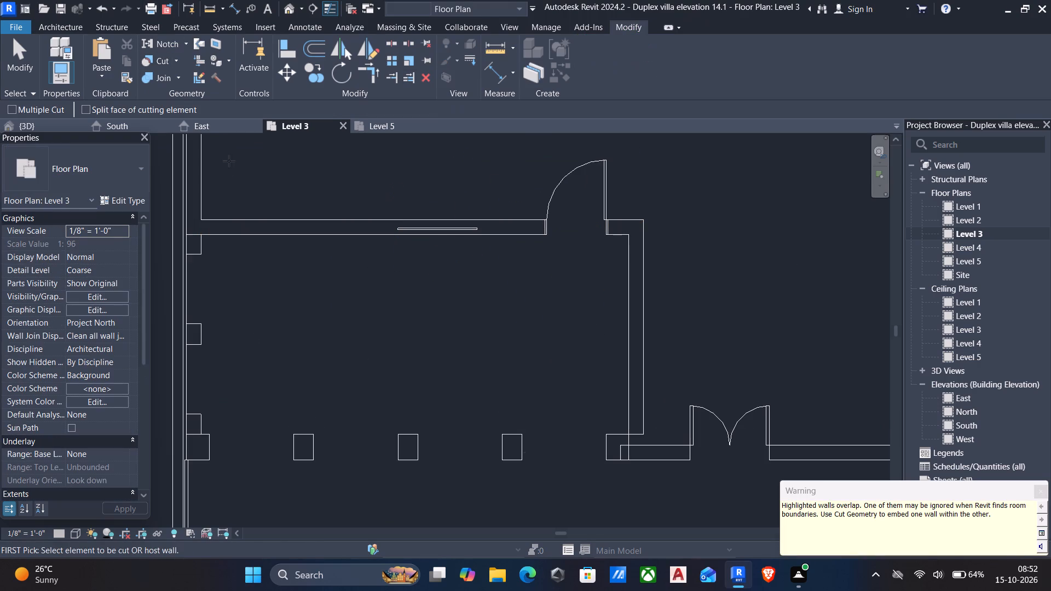
pyautogui.click(243, 221)
pyautogui.click(430, 227)
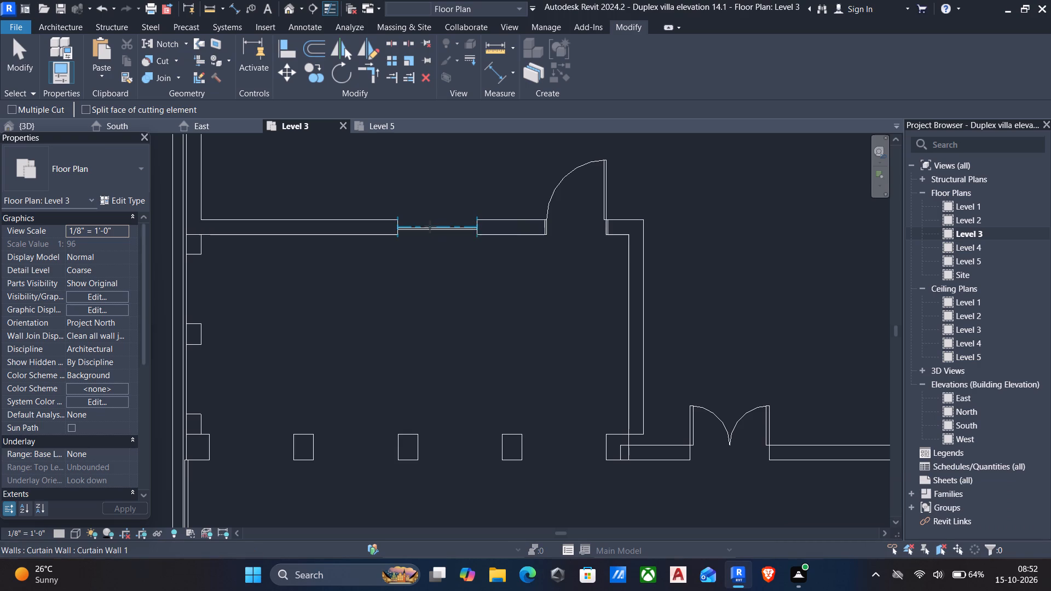
pyautogui.press('Escape')
# In the front 3D view, lower the new curtain wall's top edge and align it with the head of the wood door.
pyautogui.click(291, 9)
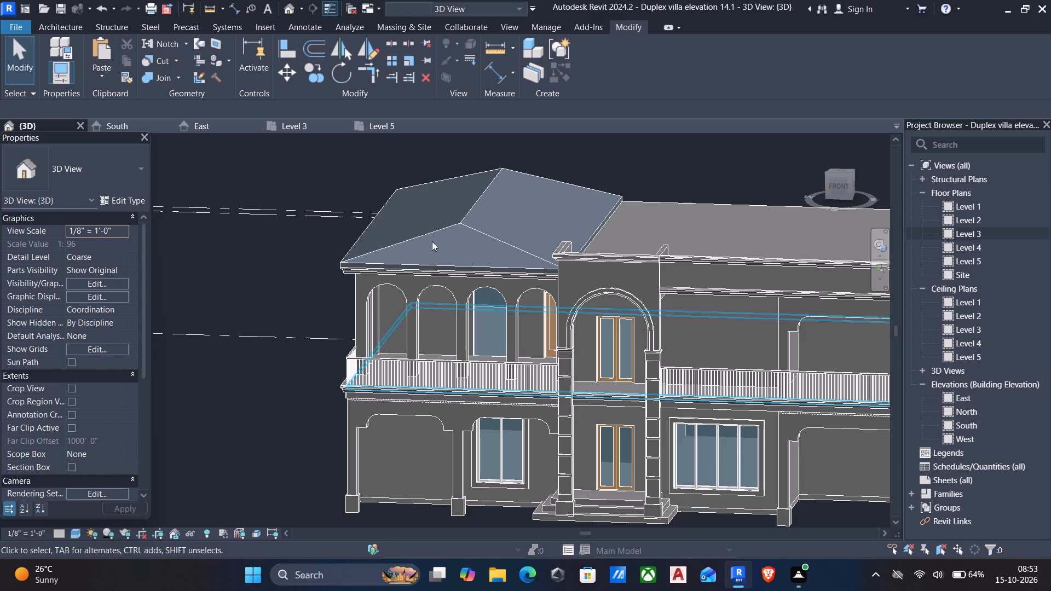
pyautogui.scroll(-1, 694, 354)
pyautogui.moveTo(695, 356); pyautogui.dragTo(534, 364, button='middle')
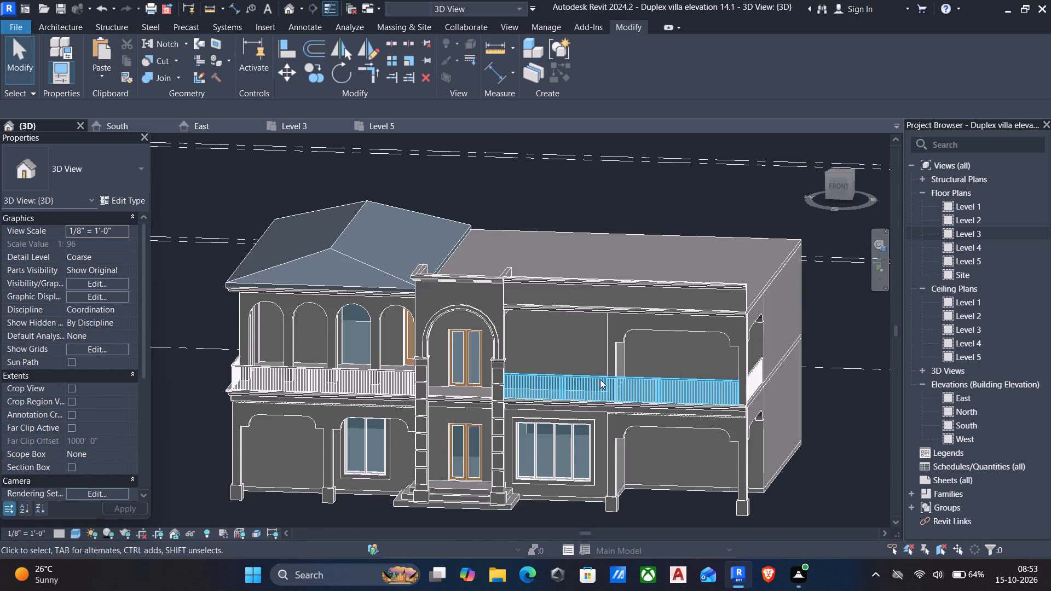
pyautogui.moveTo(604, 379); pyautogui.dragTo(658, 356, button='middle')
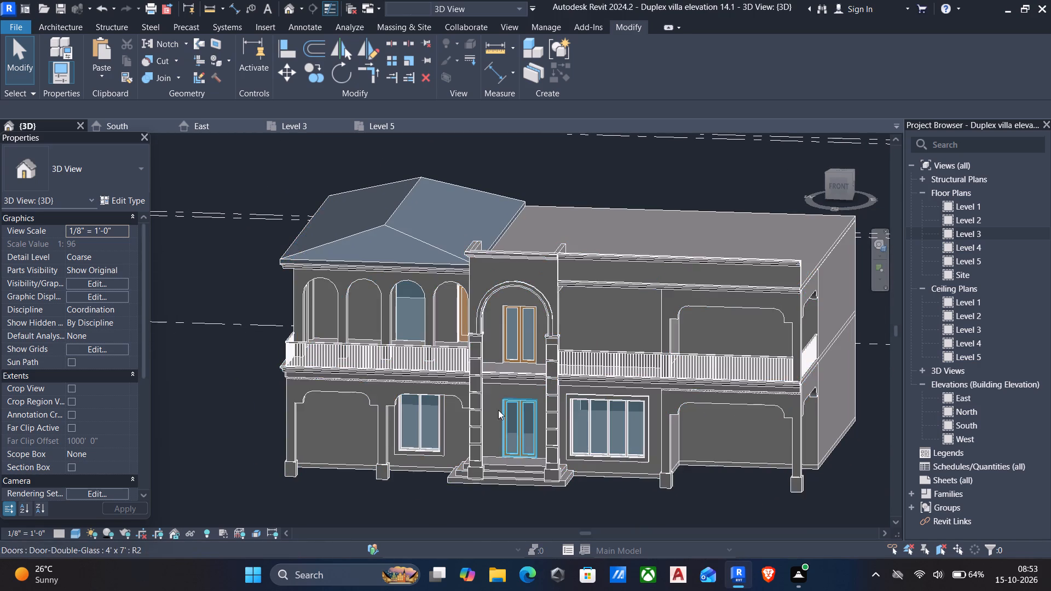
pyautogui.click(411, 338)
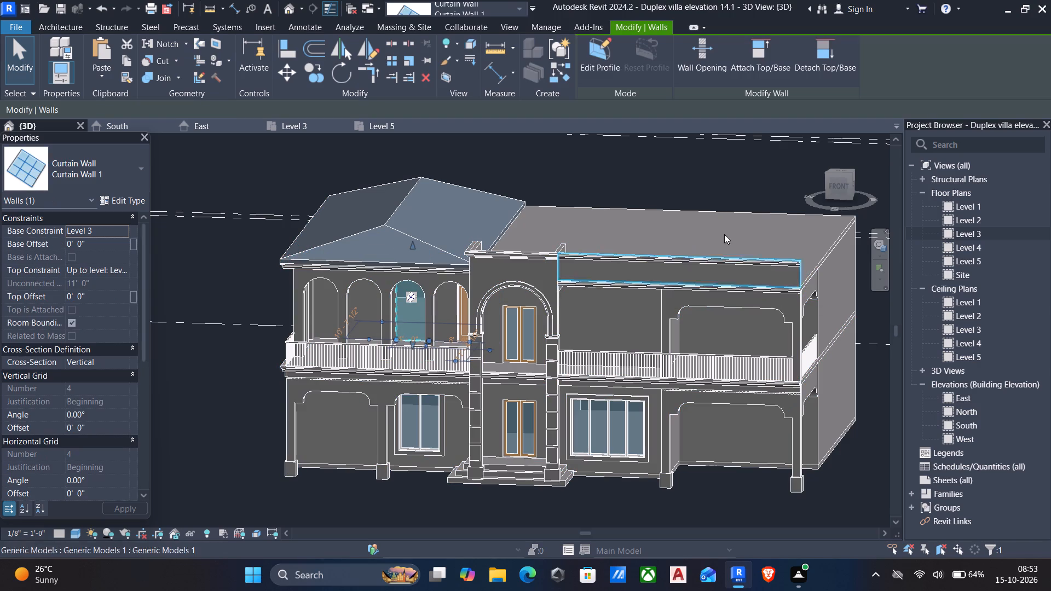
pyautogui.click(840, 188)
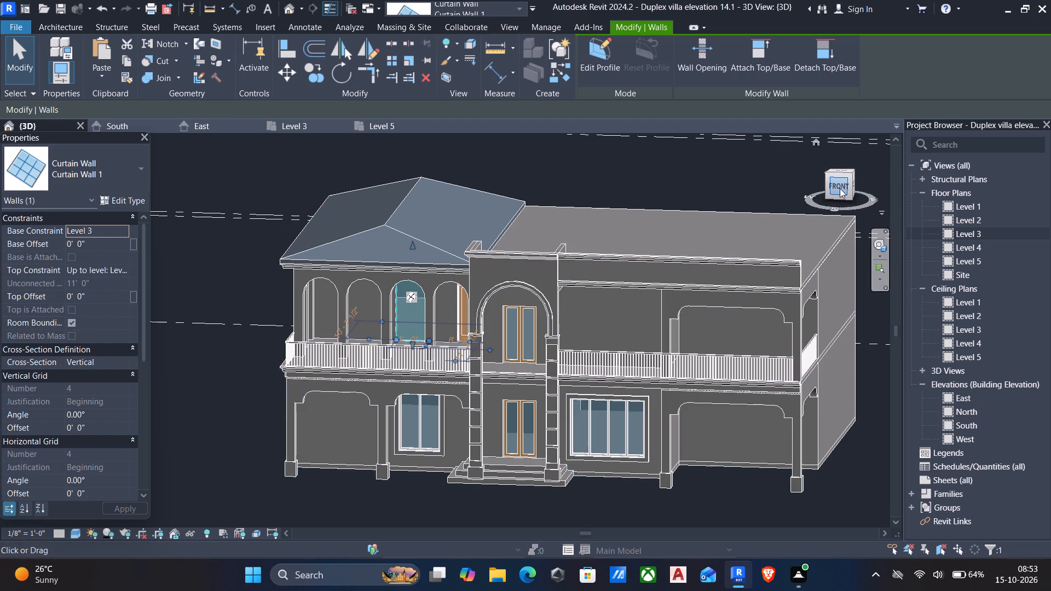
pyautogui.scroll(-5, 547, 219)
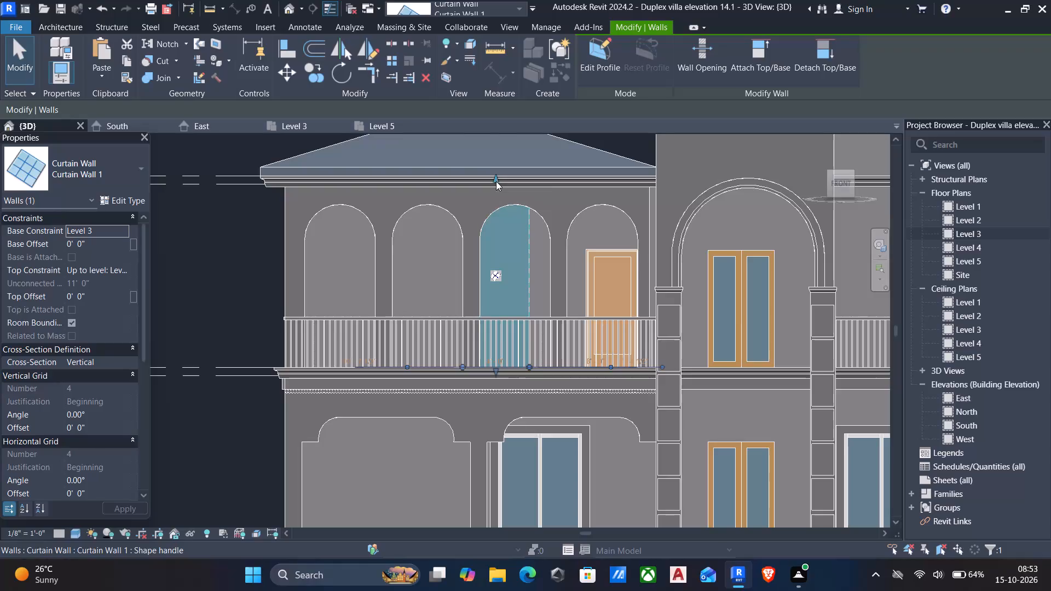
pyautogui.moveTo(496, 181); pyautogui.dragTo(499, 246)
pyautogui.write('al')
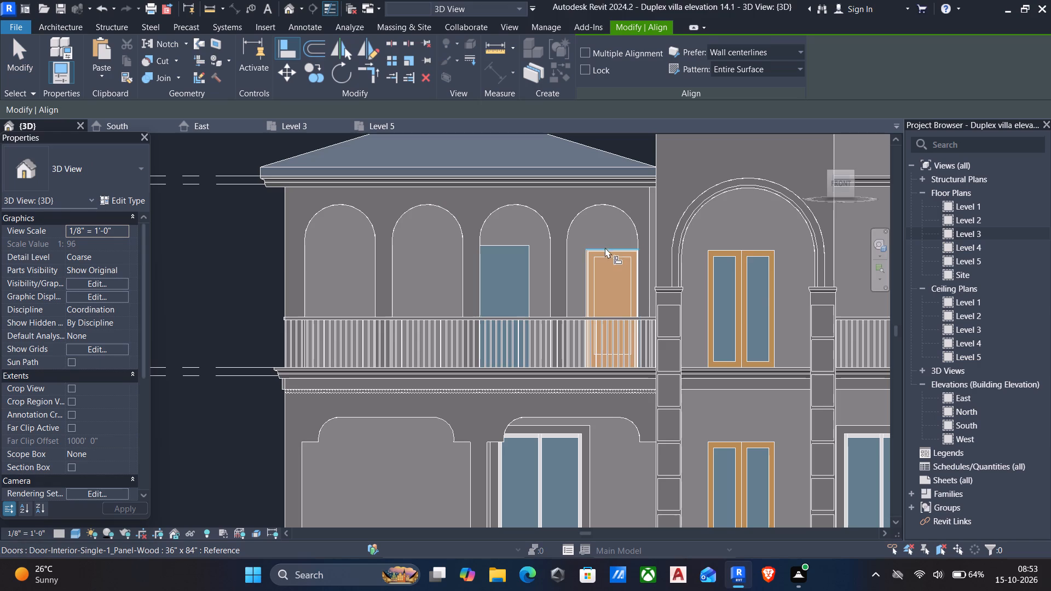
pyautogui.click(603, 248)
pyautogui.click(514, 241)
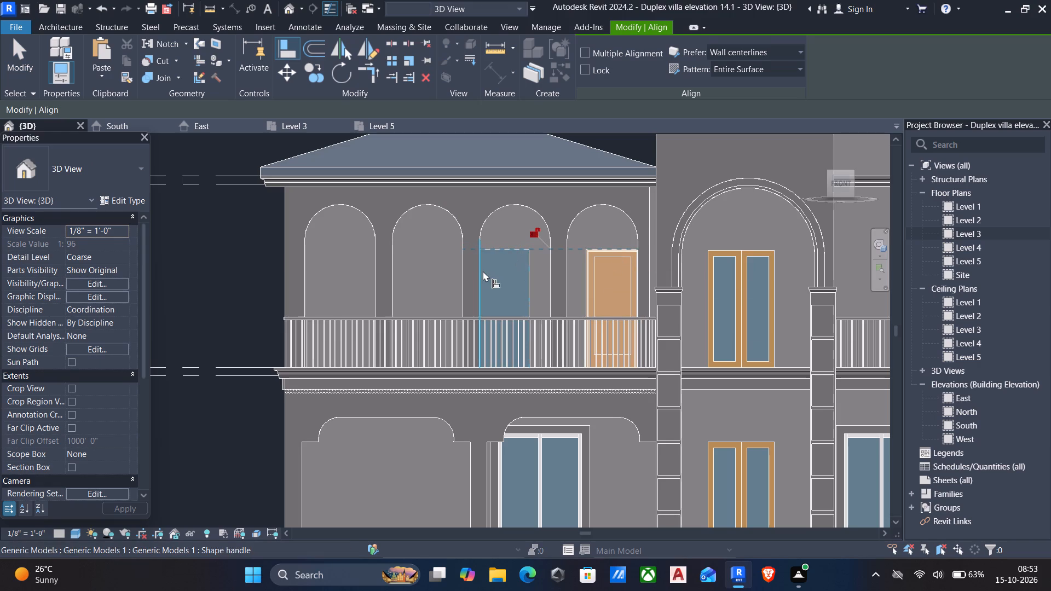
pyautogui.press('Escape')
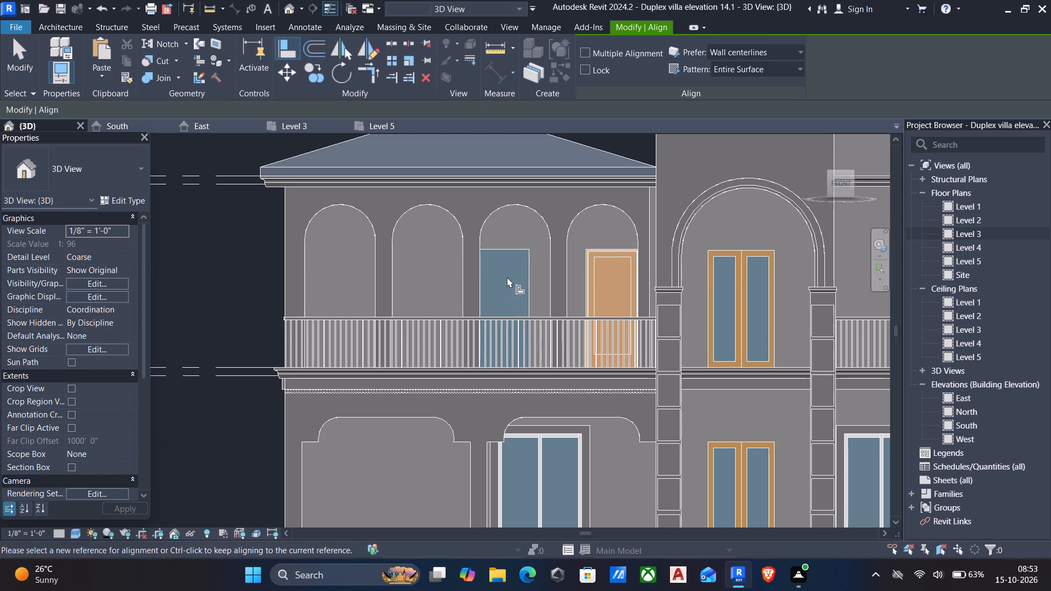
pyautogui.press('Escape')
# Set the curtain wall's base offset to 6".
pyautogui.click(515, 248)
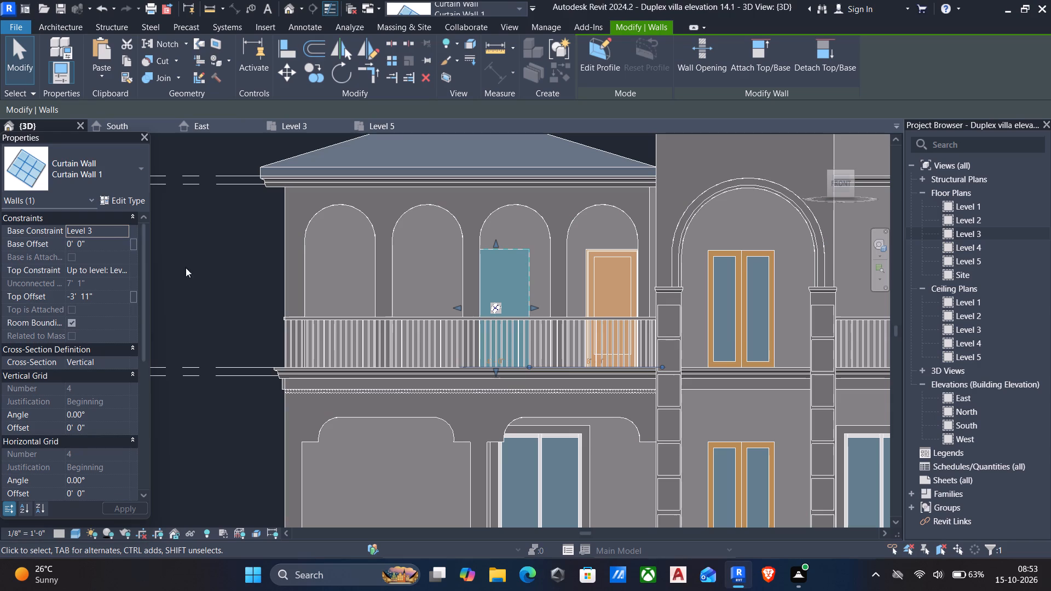
pyautogui.click(107, 241)
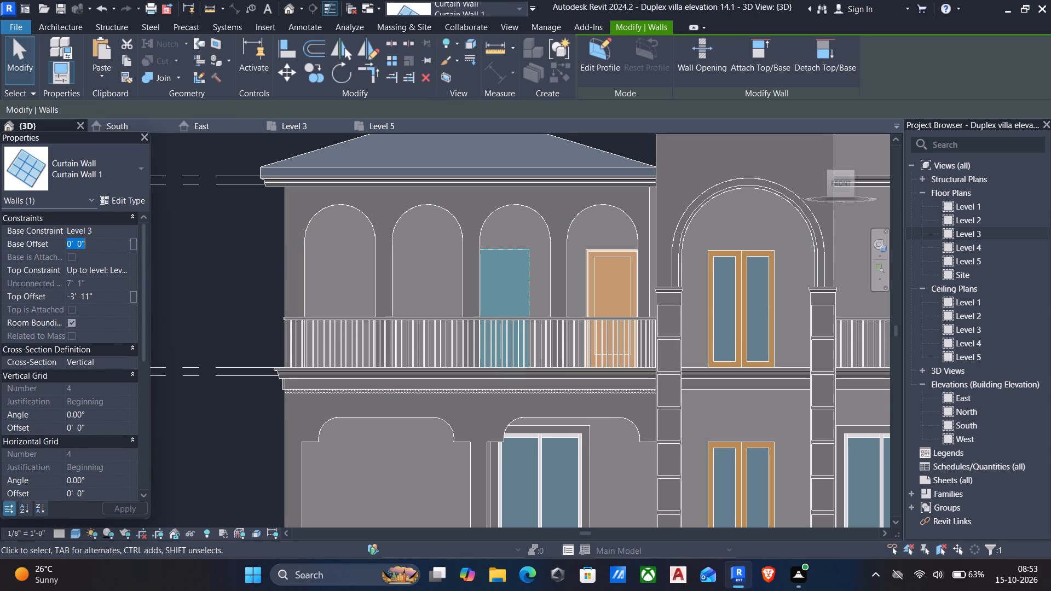
pyautogui.press('6')
pyautogui.hotkey('shift', '"')
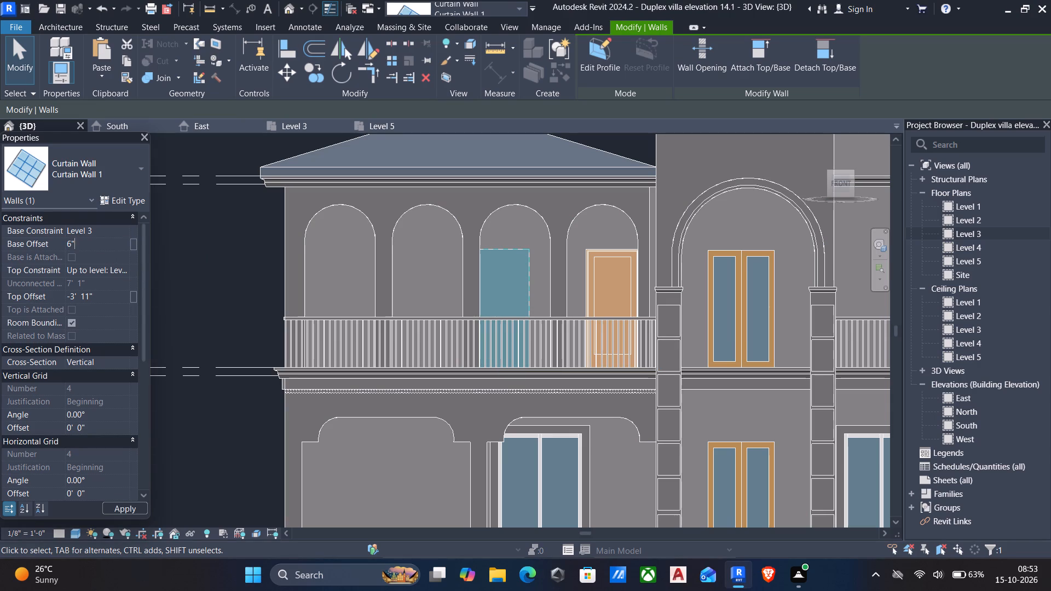
# Add a vertical curtain grid line at the midpoint of the curtain wall behind the arches.
pyautogui.click(80, 26)
pyautogui.click(382, 57)
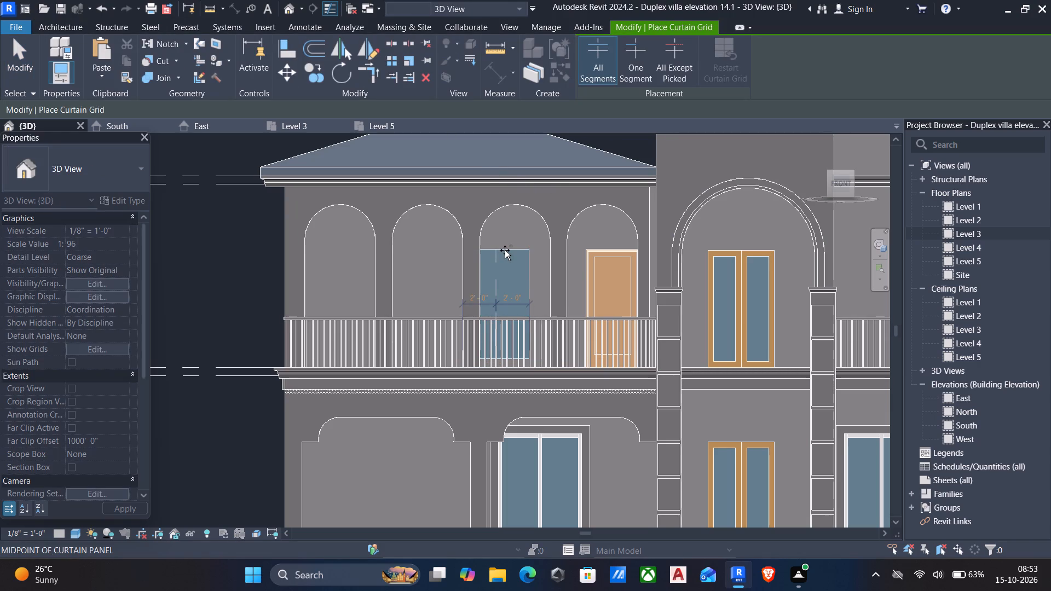
pyautogui.scroll(3, 505, 250)
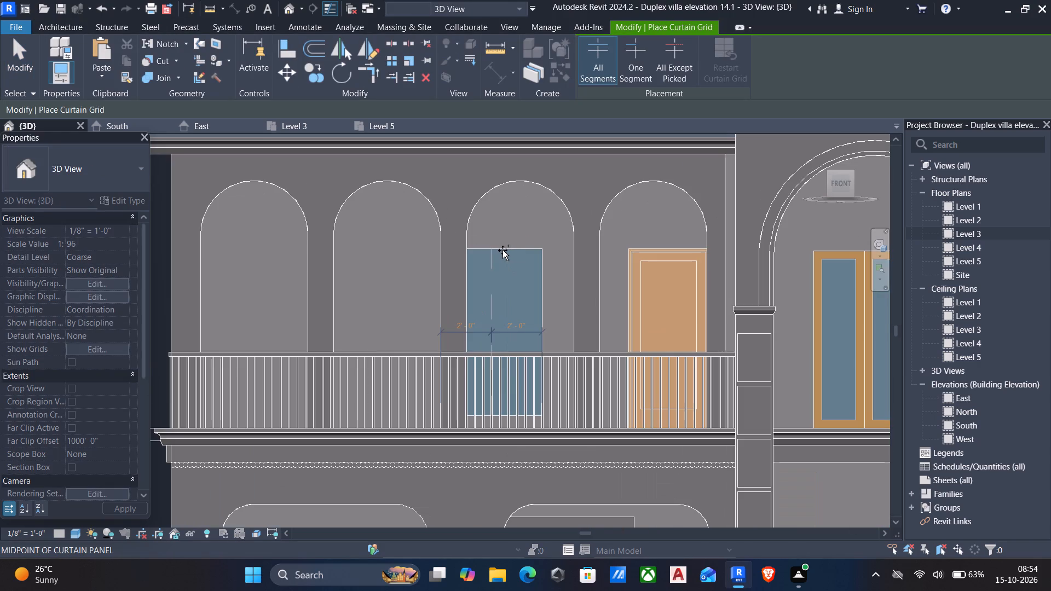
pyautogui.click(503, 250)
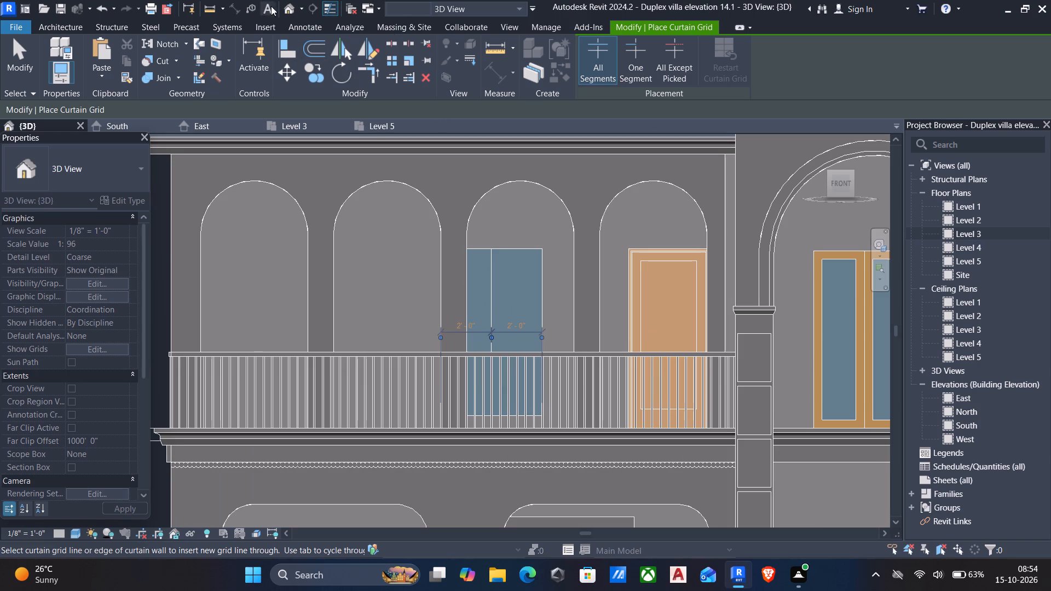
# Place 2.5" x 5" rectangular mullions on all grid lines of the curtain wall.
pyautogui.click(60, 22)
pyautogui.click(408, 60)
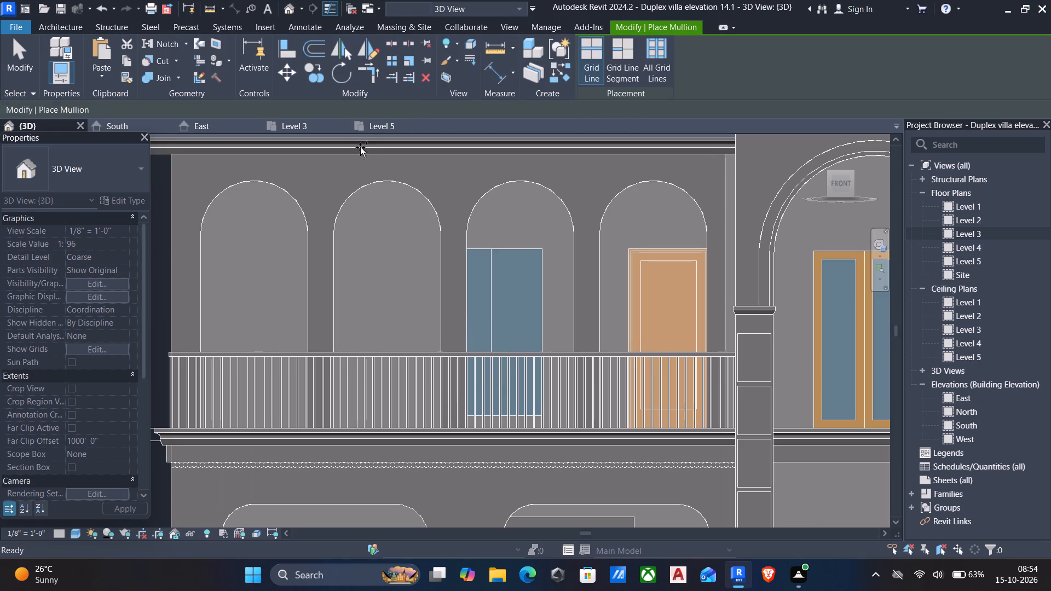
pyautogui.click(662, 56)
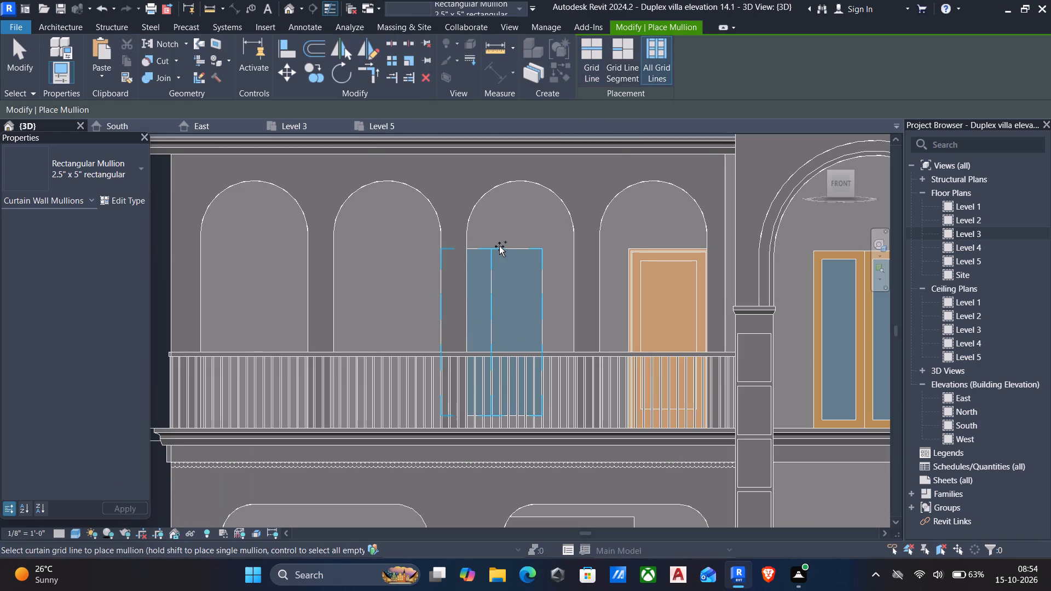
pyautogui.click(495, 248)
pyautogui.scroll(-1, 492, 251)
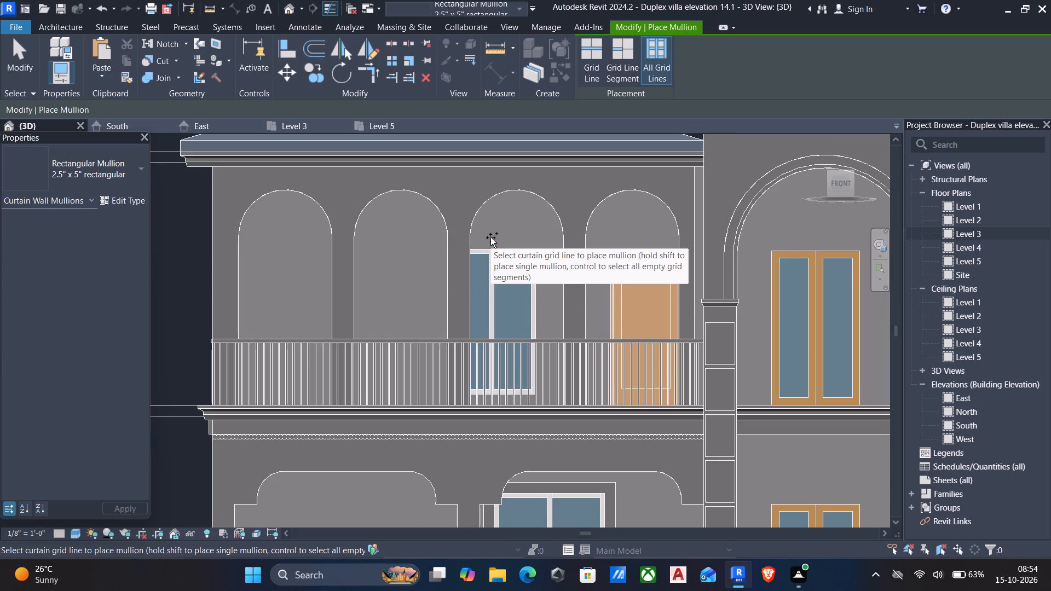
pyautogui.press('Escape')
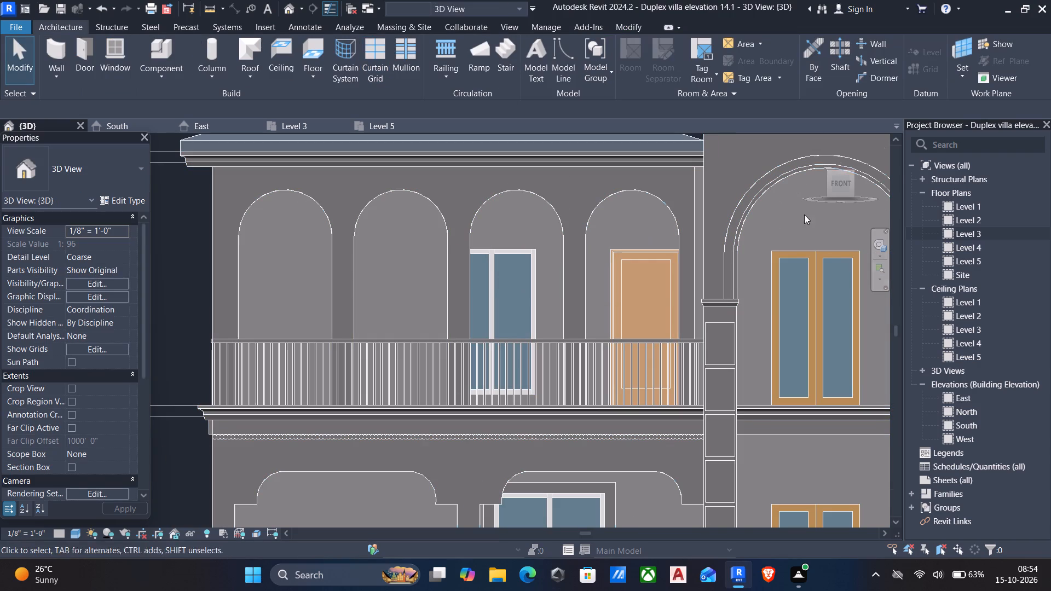
# In the Level 3 plan, nudge the curtain wall window with its mullions along the wall toward the door and check it in 3D.
pyautogui.click(1000, 251)
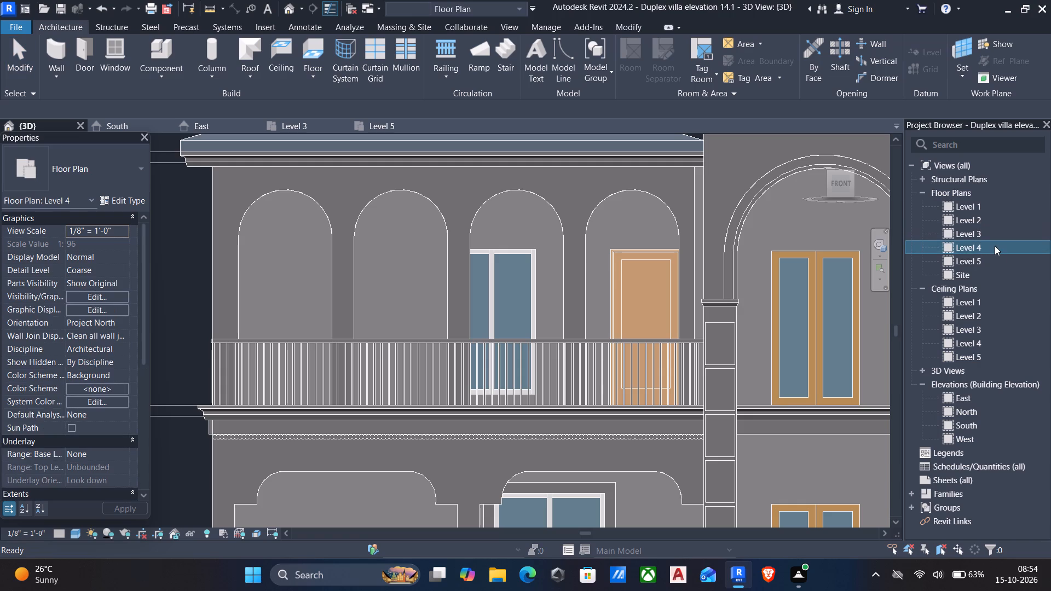
pyautogui.doubleClick(990, 242)
pyautogui.doubleClick(979, 235)
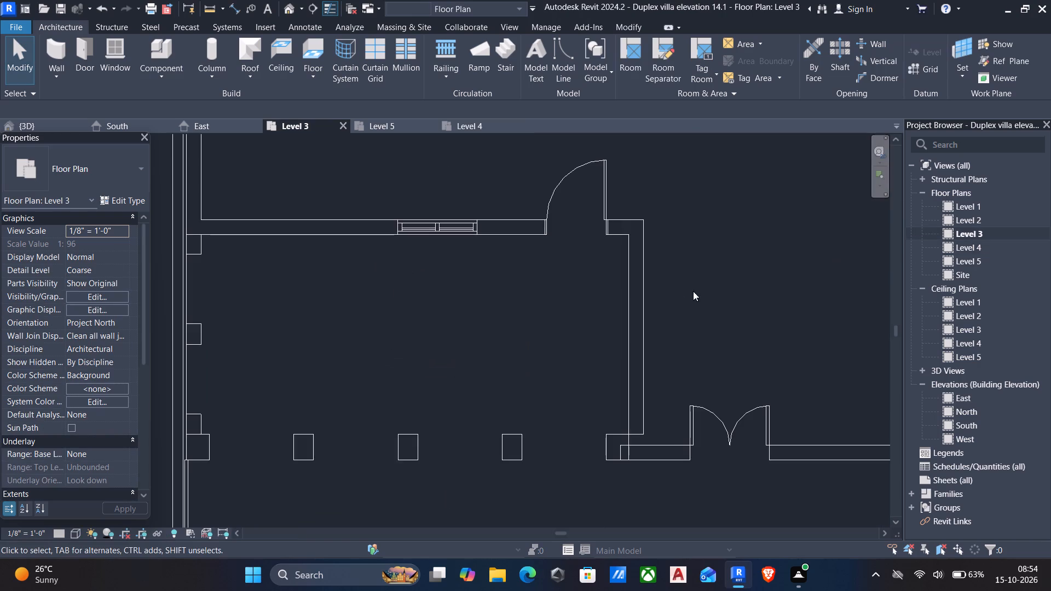
pyautogui.scroll(-3, 596, 310)
pyautogui.moveTo(435, 225); pyautogui.dragTo(613, 319)
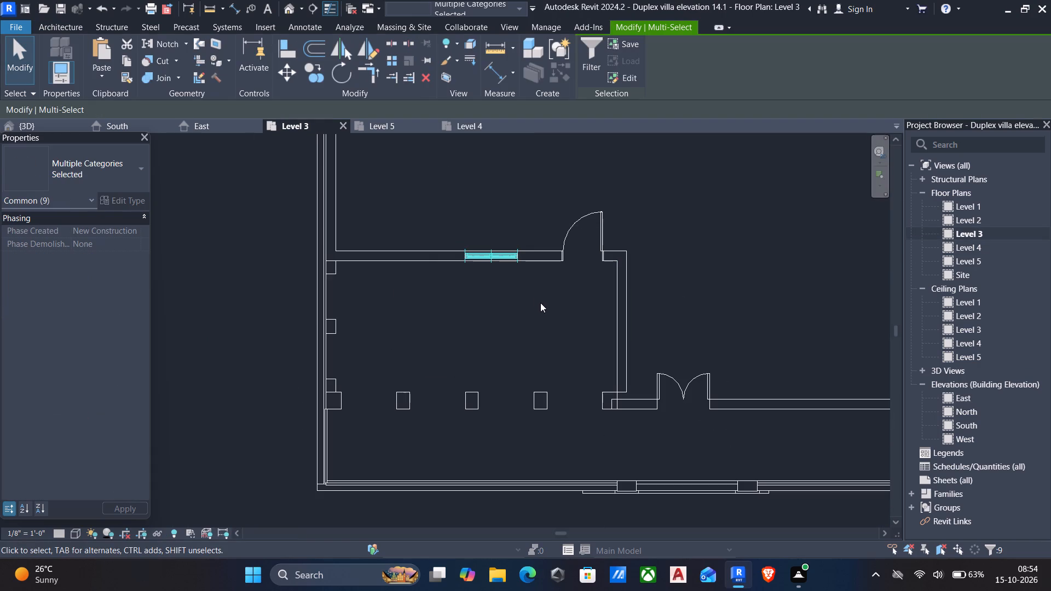
pyautogui.press('Right')
pyautogui.press('Right')
pyautogui.press('Right')
pyautogui.press('Right')
pyautogui.press('Right')
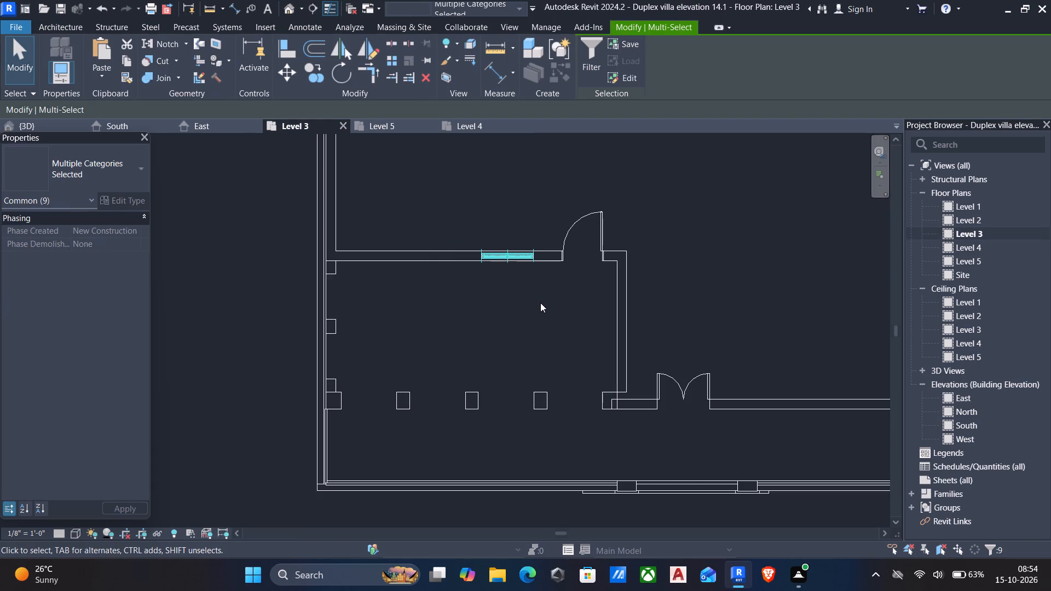
pyautogui.press('Right')
pyautogui.click(287, 9)
pyautogui.moveTo(529, 291); pyautogui.dragTo(501, 213, button='middle')
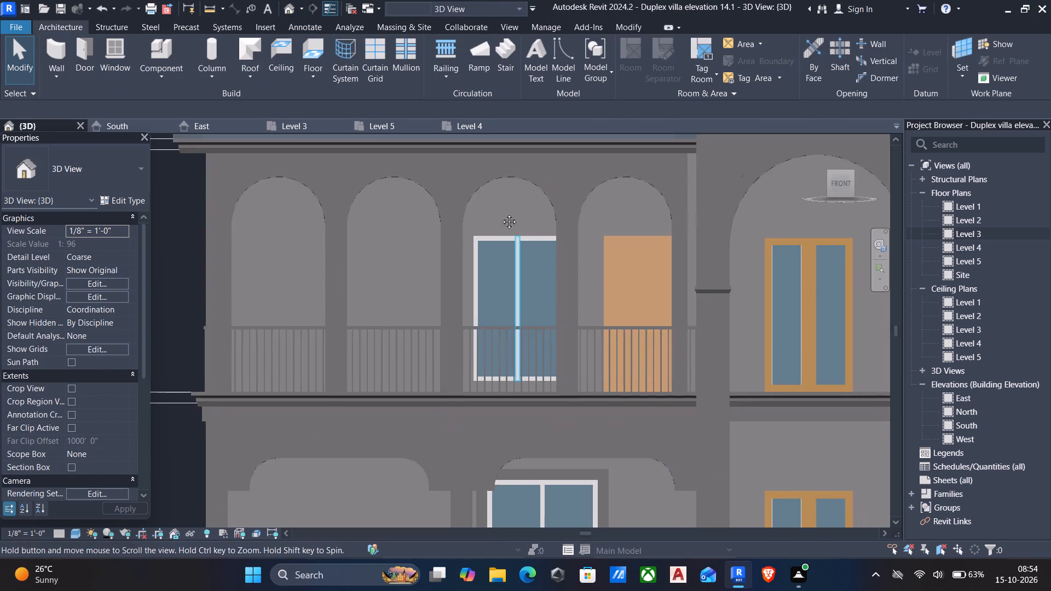
# Examine the villa's front facade, arches and side porch in 3D from several angles.
pyautogui.moveTo(501, 213); pyautogui.dragTo(496, 197, button='middle')
pyautogui.scroll(-3, 496, 196)
pyautogui.scroll(-1, 565, 335)
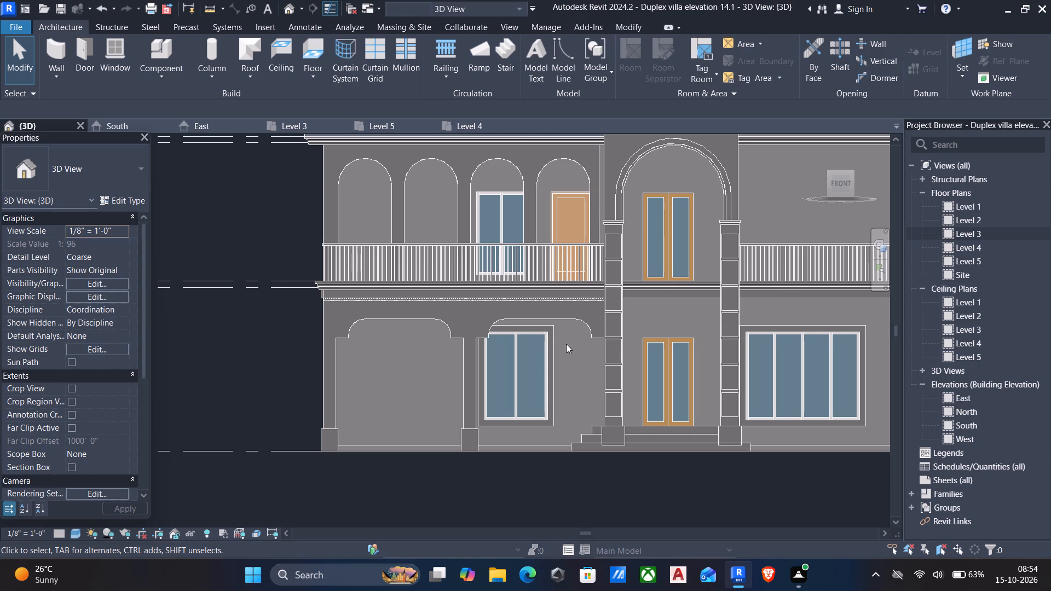
pyautogui.scroll(-2, 544, 361)
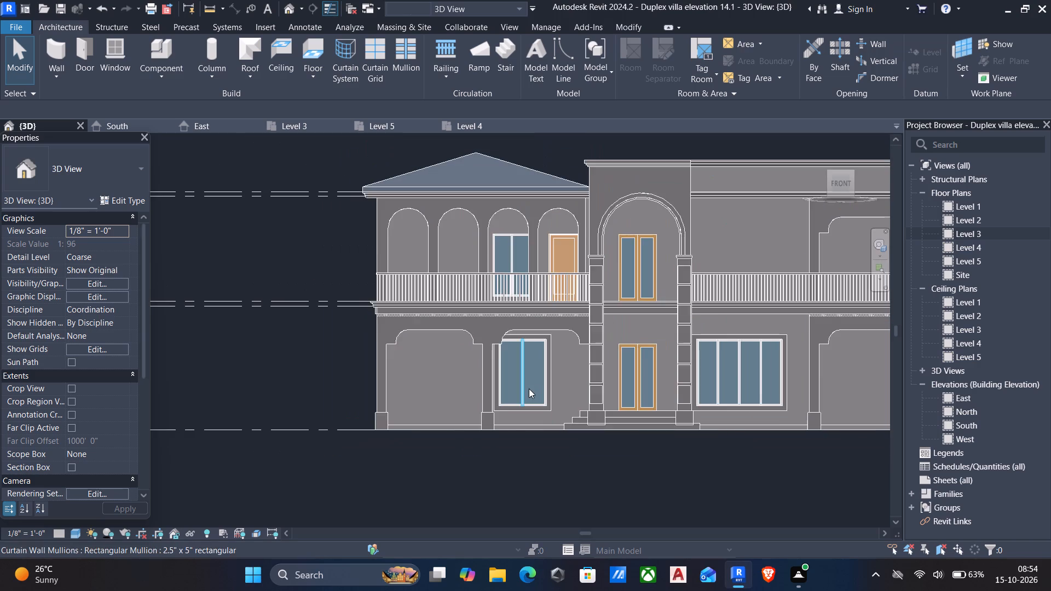
pyautogui.keyDown('shift'); pyautogui.middleClick(529, 389); pyautogui.keyUp('shift')
pyautogui.keyDown('shift'); pyautogui.moveTo(529, 390); pyautogui.dragTo(708, 435, button='middle'); pyautogui.keyUp('shift')
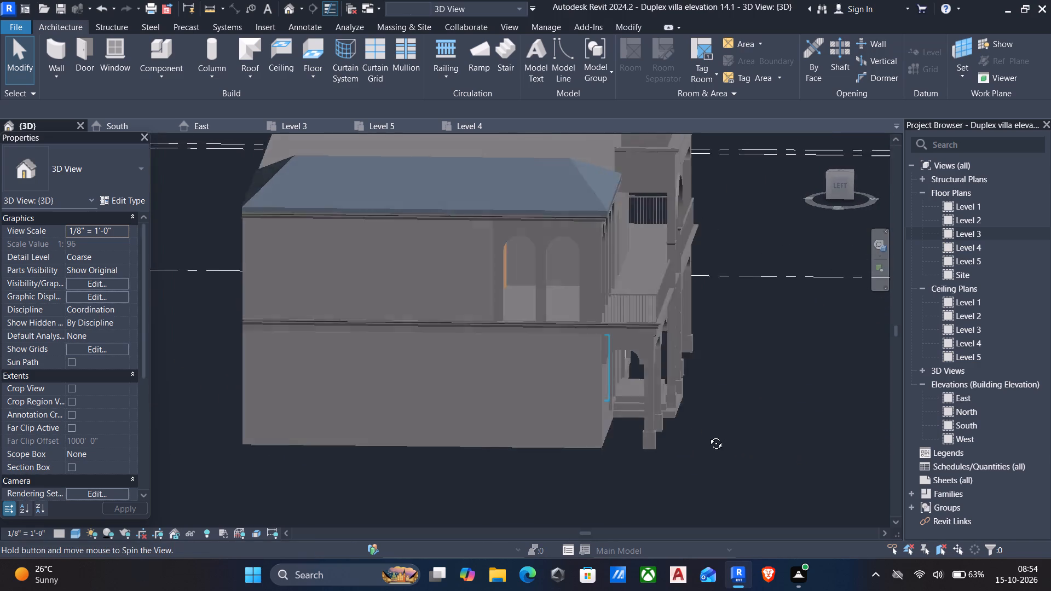
pyautogui.keyDown('shift'); pyautogui.moveTo(708, 435); pyautogui.dragTo(431, 422, button='middle'); pyautogui.keyUp('shift')
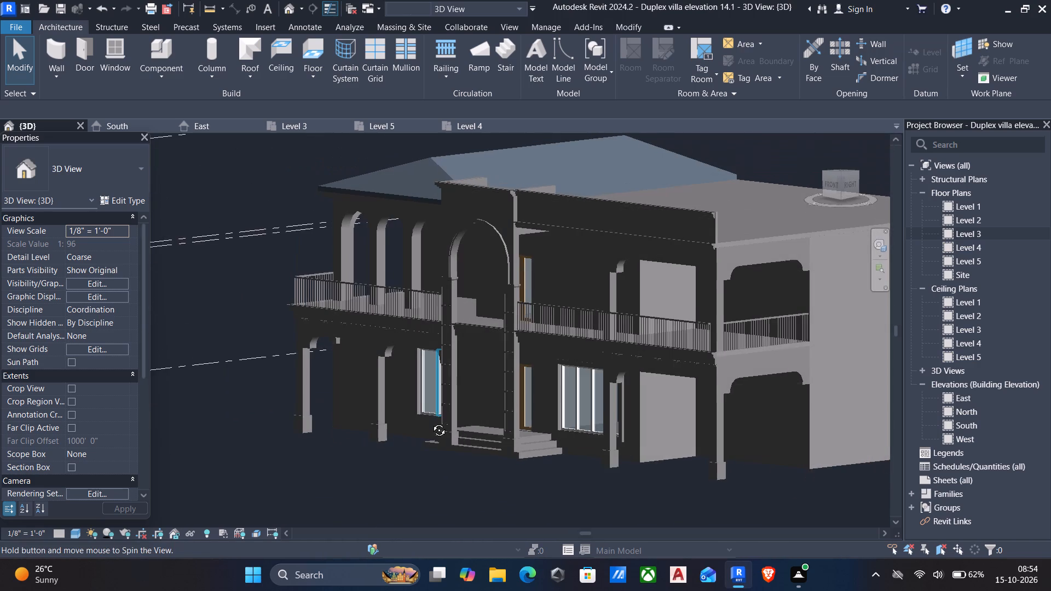
pyautogui.keyDown('shift'); pyautogui.moveTo(431, 422); pyautogui.dragTo(488, 450, button='middle'); pyautogui.keyUp('shift')
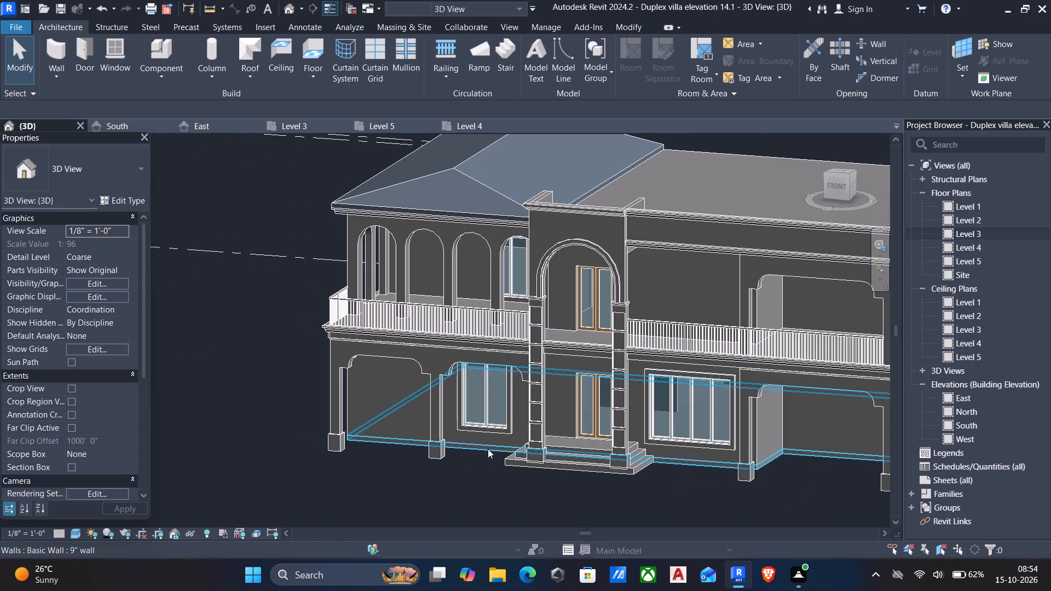
pyautogui.moveTo(610, 374); pyautogui.dragTo(496, 360, button='middle')
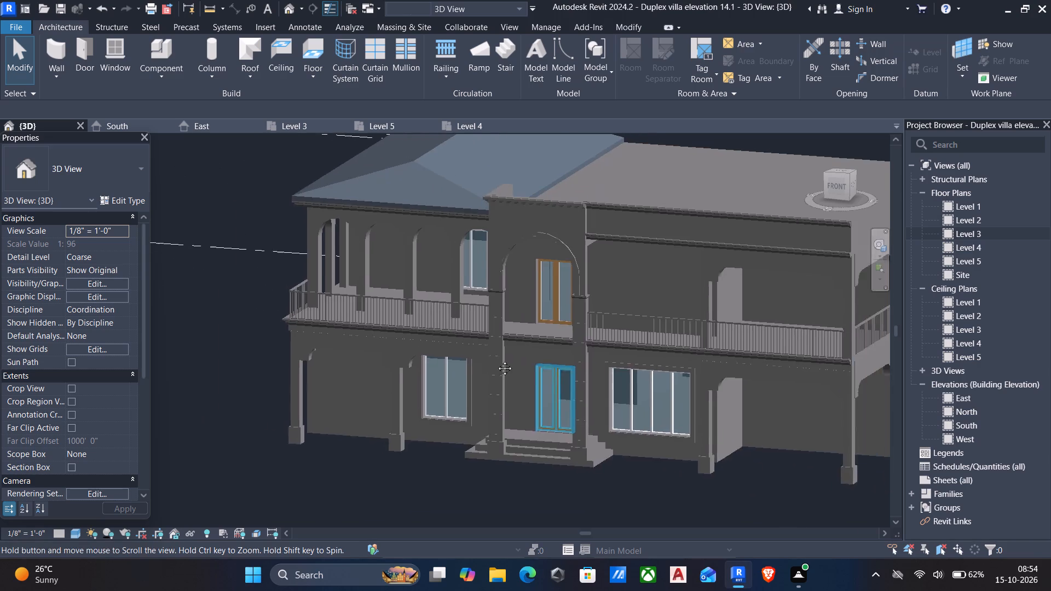
pyautogui.moveTo(496, 360); pyautogui.dragTo(276, 389, button='middle')
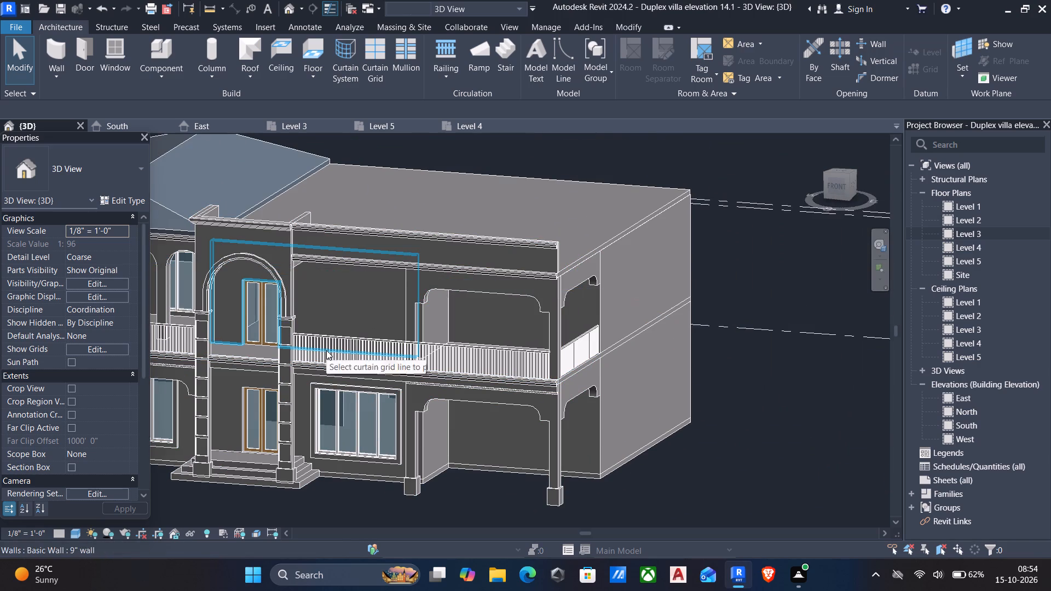
pyautogui.moveTo(355, 379); pyautogui.dragTo(356, 333, button='middle')
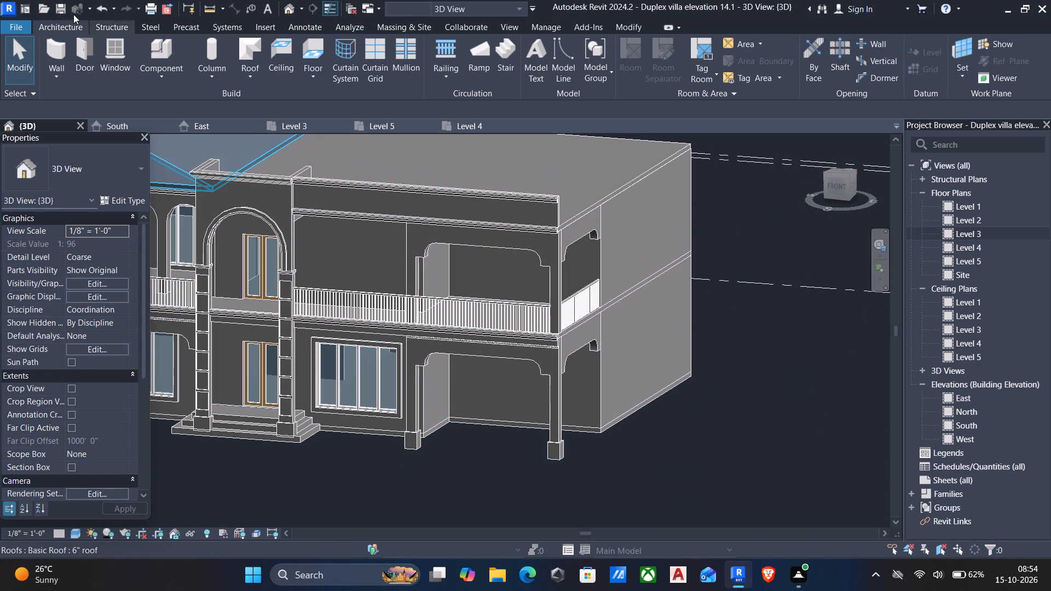
# Edit the in-place facade model and start a new extrusion with its work plane on the front floor edge of the recessed end porch.
pyautogui.click(548, 396)
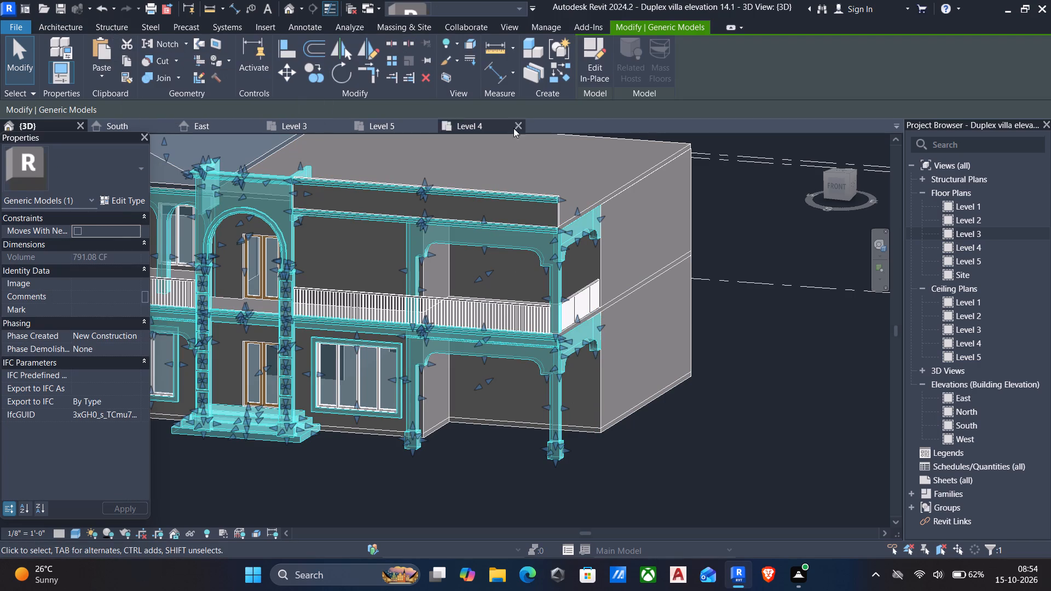
pyautogui.click(583, 51)
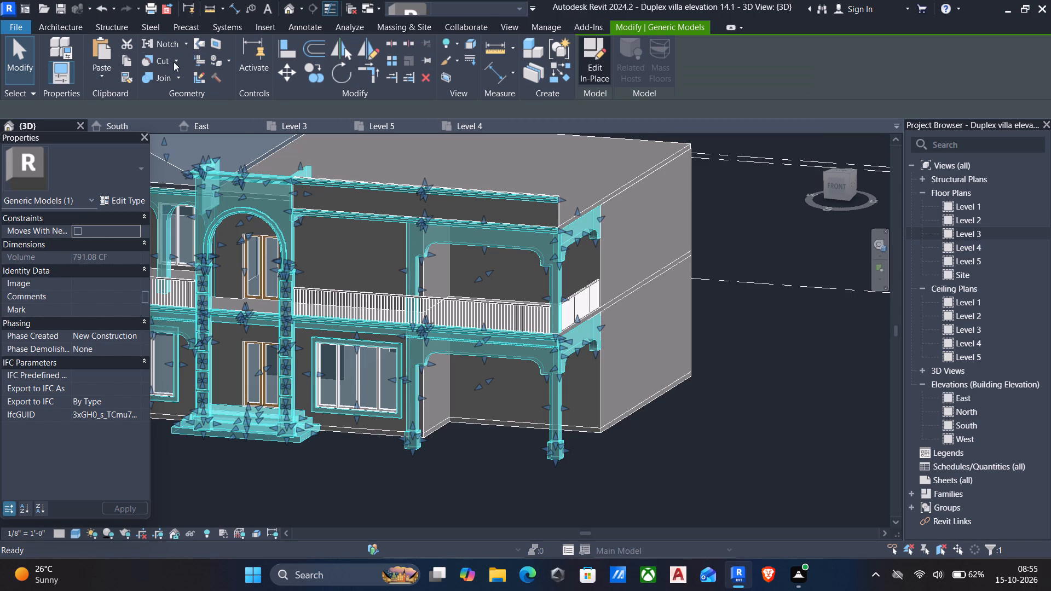
pyautogui.click(50, 22)
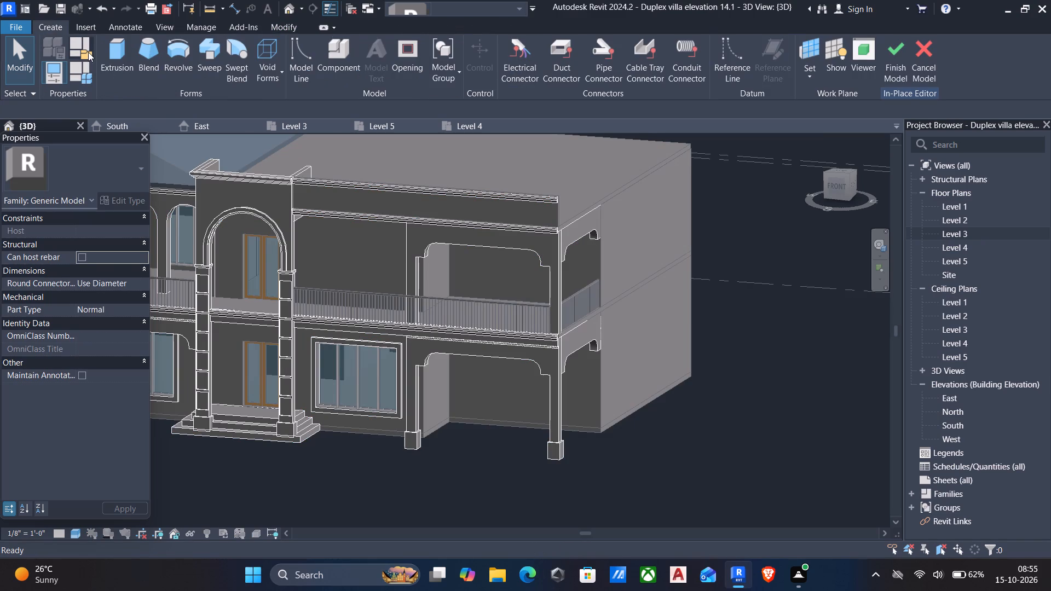
pyautogui.click(113, 45)
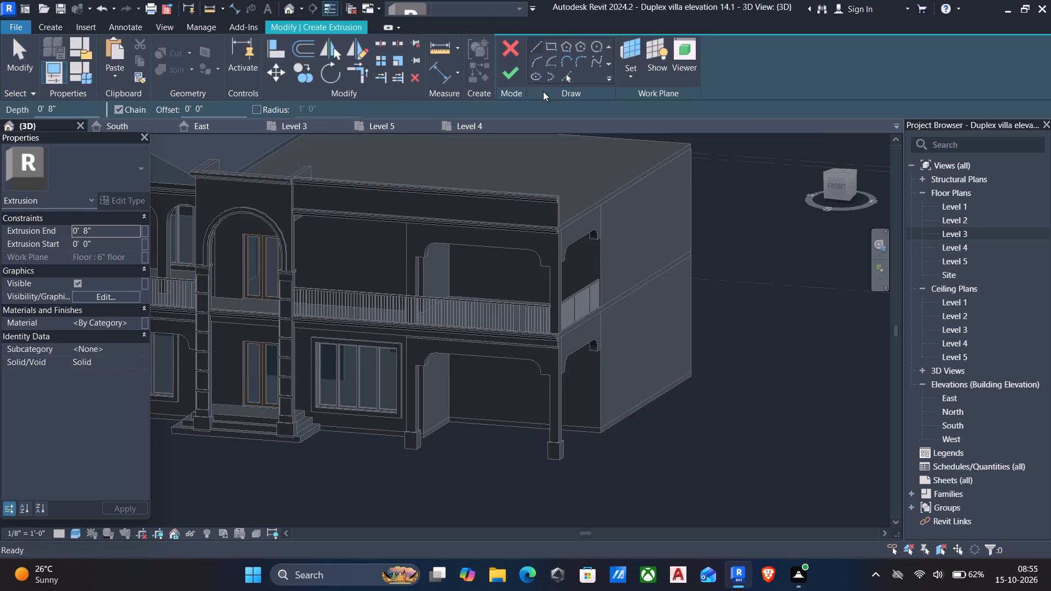
pyautogui.click(626, 78)
pyautogui.click(648, 124)
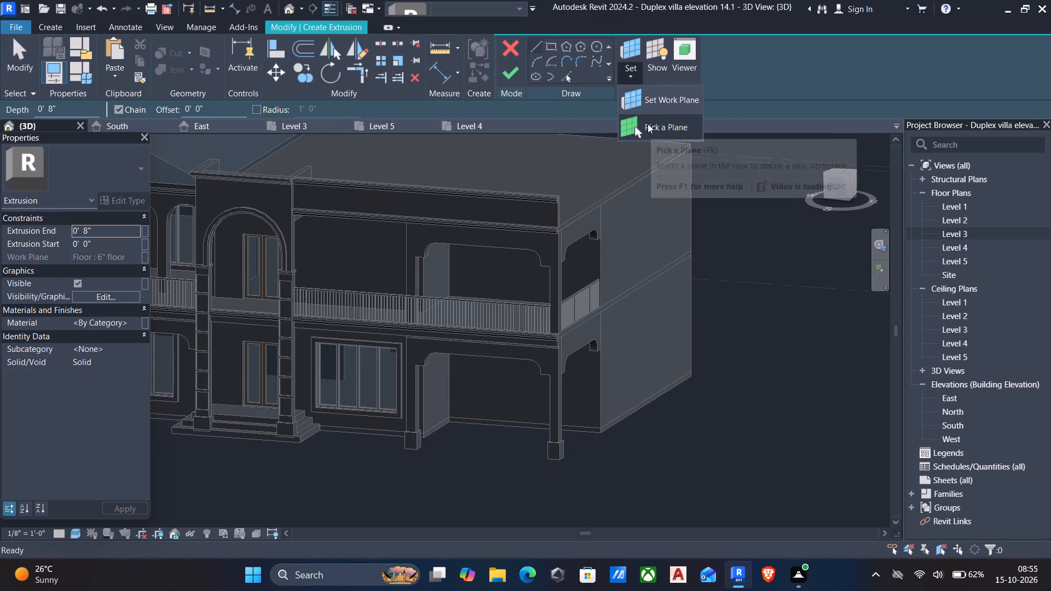
pyautogui.click(578, 427)
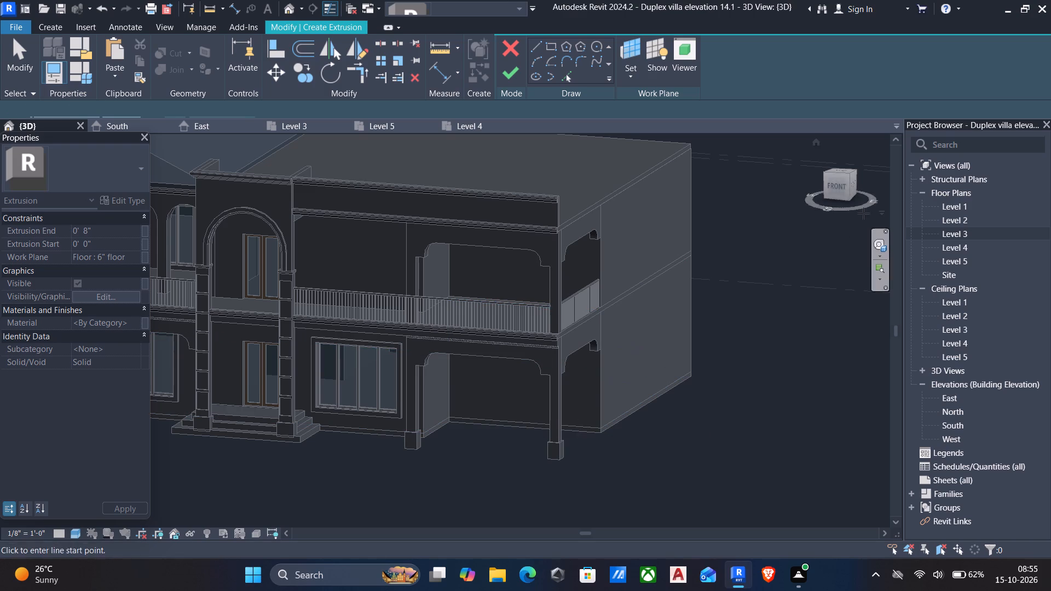
# Sketch a rectangle about 16'-9 3/4" wide covering the ground-floor back wall of the recessed end porch.
pyautogui.click(837, 184)
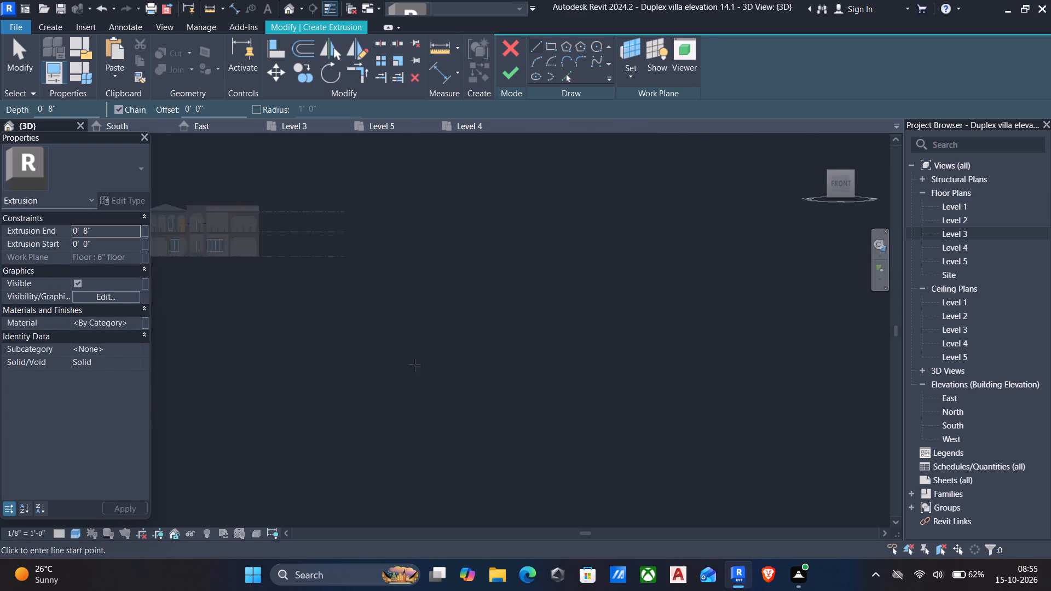
pyautogui.scroll(5, 354, 361)
pyautogui.scroll(5, 546, 319)
pyautogui.scroll(4, 600, 379)
pyautogui.scroll(5, 639, 449)
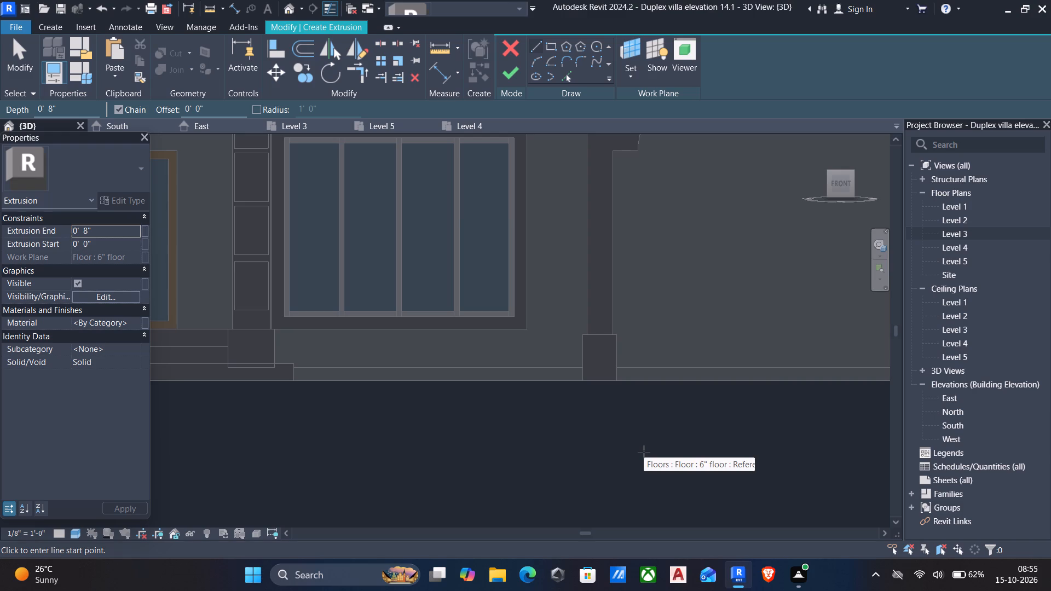
pyautogui.keyDown('shift'); pyautogui.moveTo(630, 444); pyautogui.dragTo(652, 467, button='middle'); pyautogui.keyUp('shift')
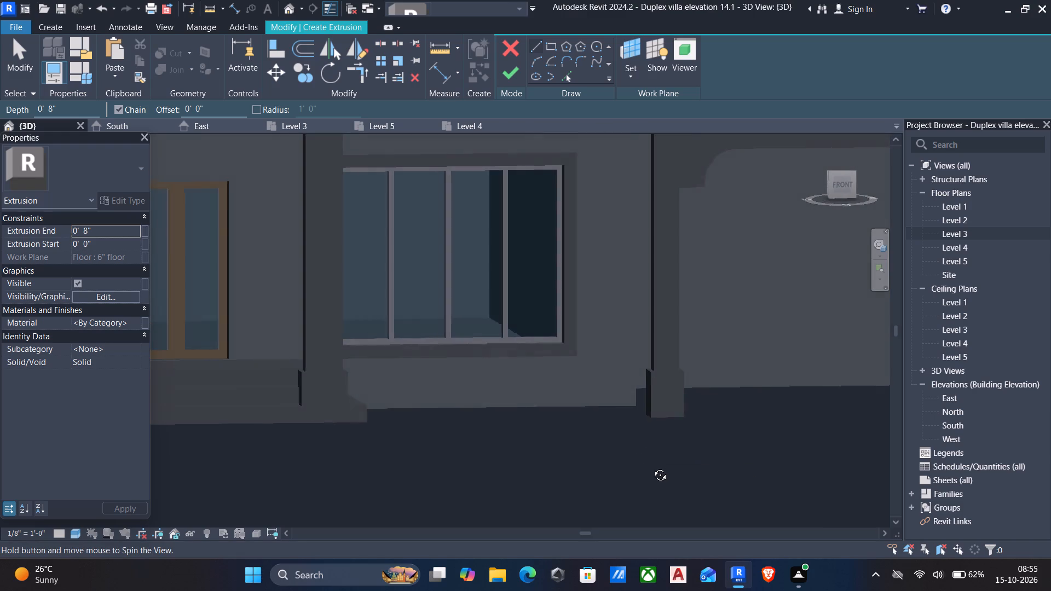
pyautogui.keyDown('shift'); pyautogui.moveTo(652, 467); pyautogui.dragTo(658, 464, button='middle'); pyautogui.keyUp('shift')
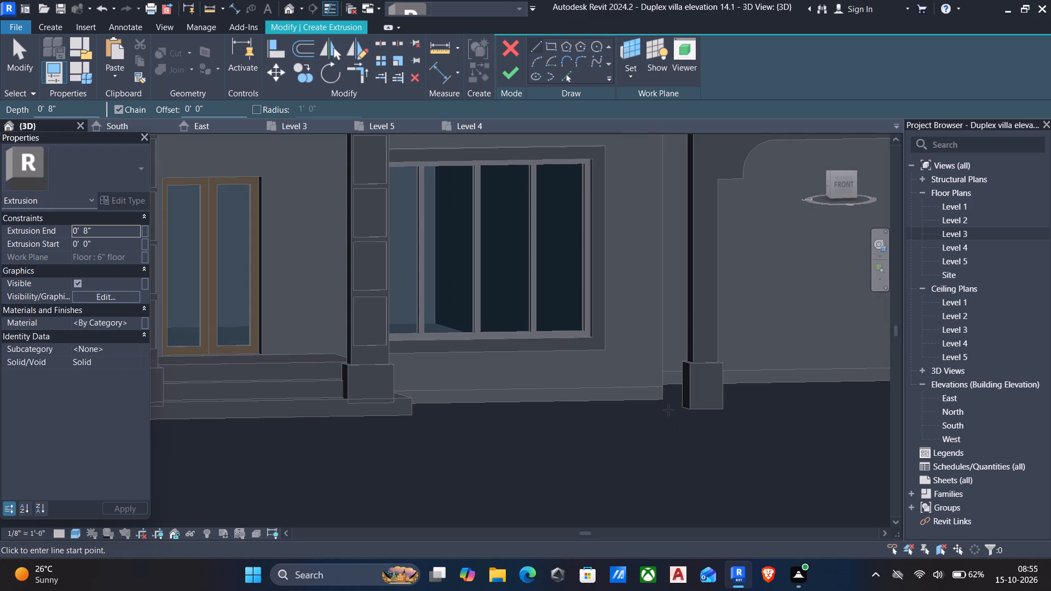
pyautogui.moveTo(666, 405); pyautogui.dragTo(650, 411, button='middle')
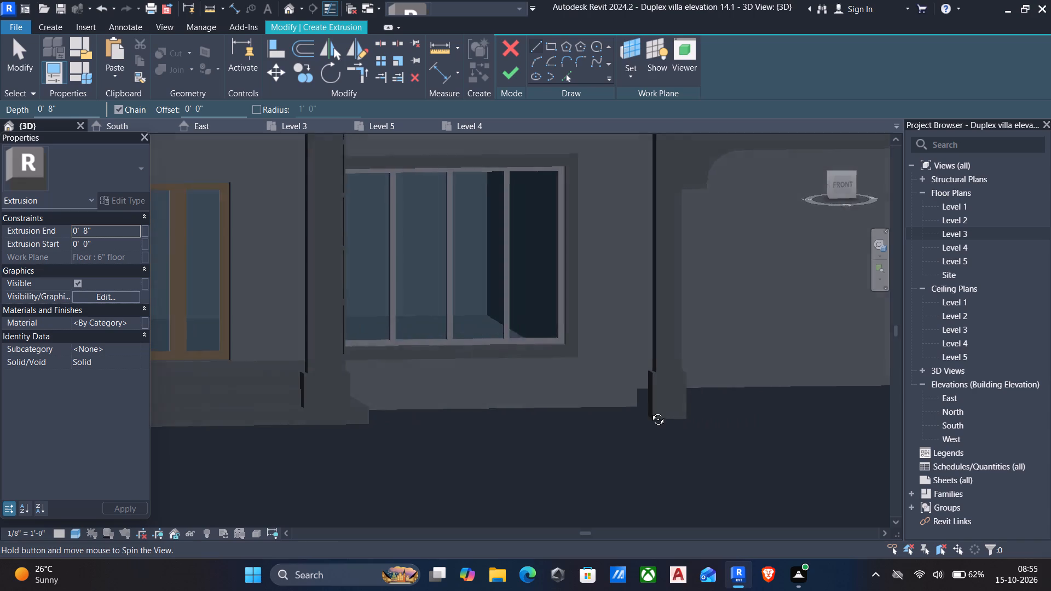
pyautogui.moveTo(650, 411); pyautogui.dragTo(570, 418, button='middle')
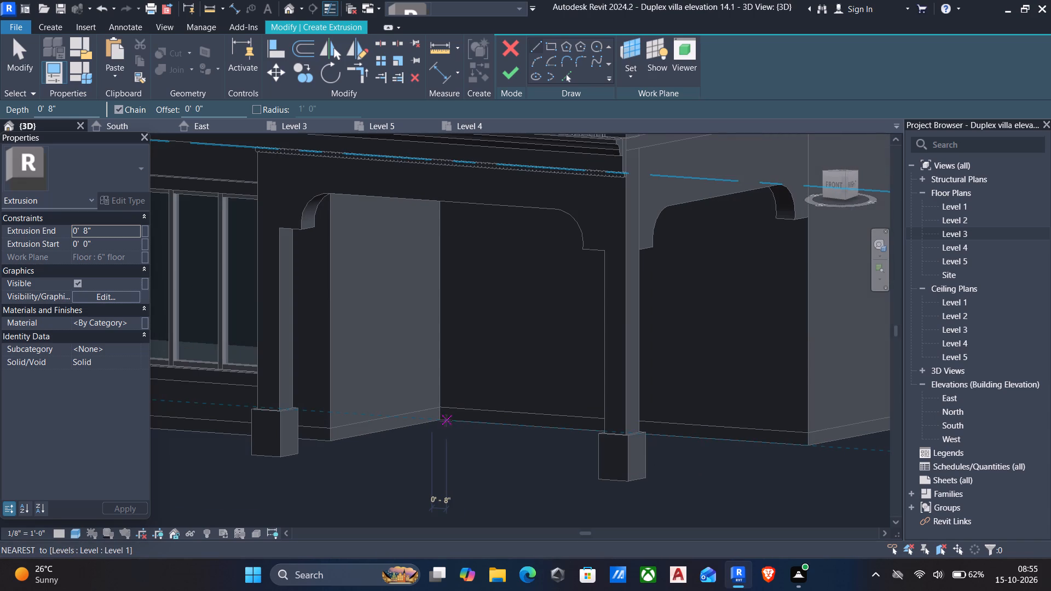
pyautogui.click(444, 420)
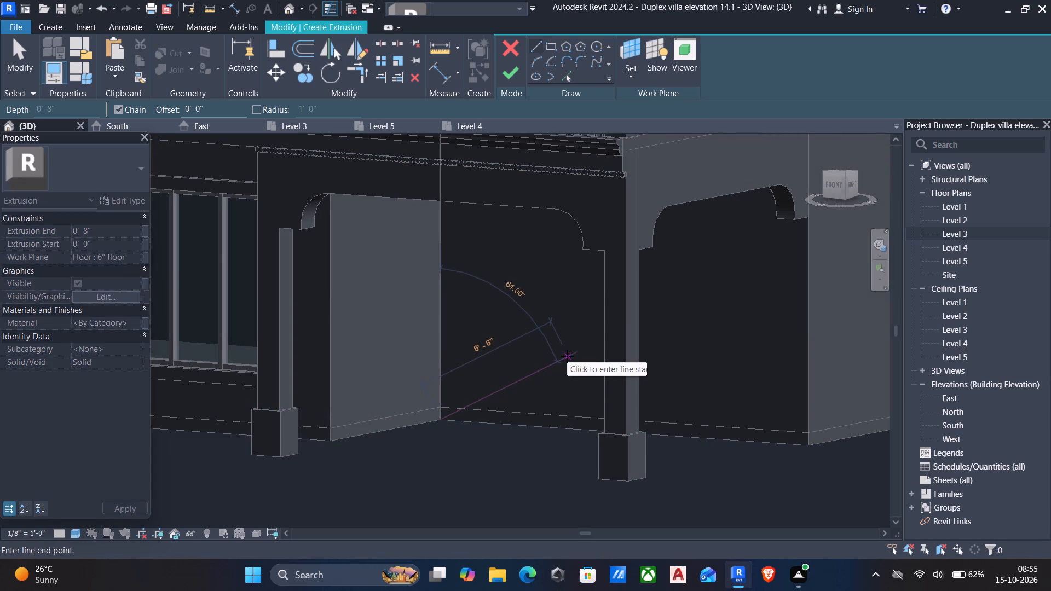
pyautogui.press('Escape')
pyautogui.click(547, 42)
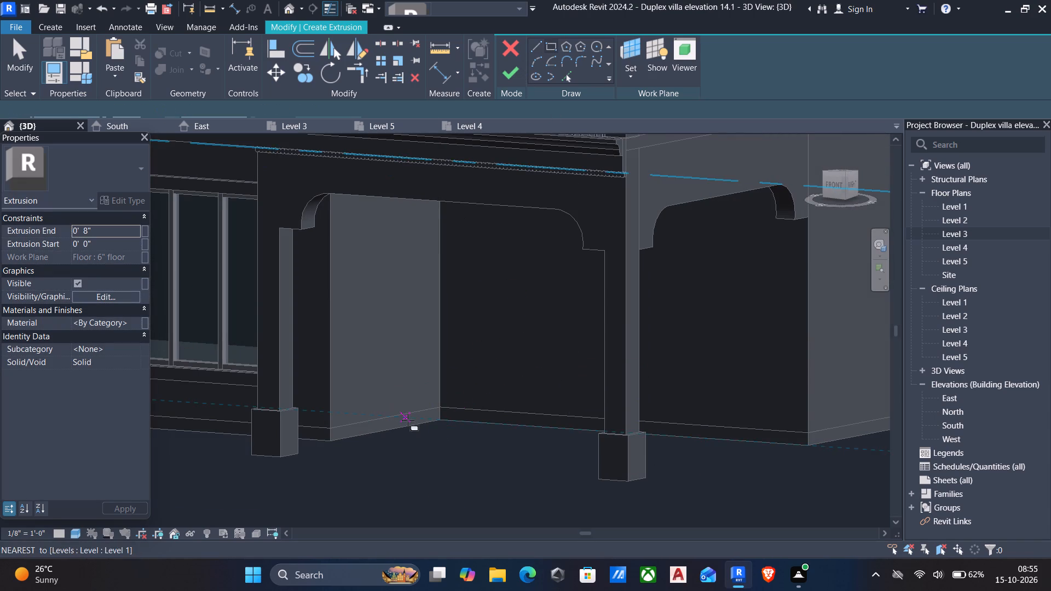
pyautogui.click(438, 417)
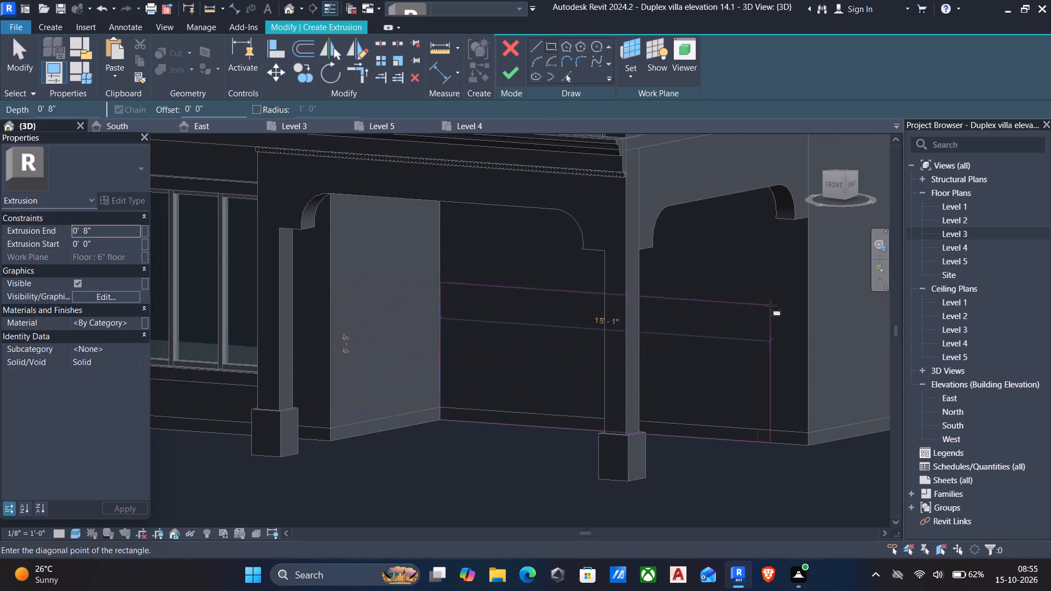
pyautogui.moveTo(803, 288); pyautogui.dragTo(775, 381, button='middle')
pyautogui.keyDown('shift'); pyautogui.moveTo(776, 376); pyautogui.dragTo(784, 267, button='middle'); pyautogui.keyUp('shift')
pyautogui.moveTo(782, 261); pyautogui.dragTo(713, 421, button='middle')
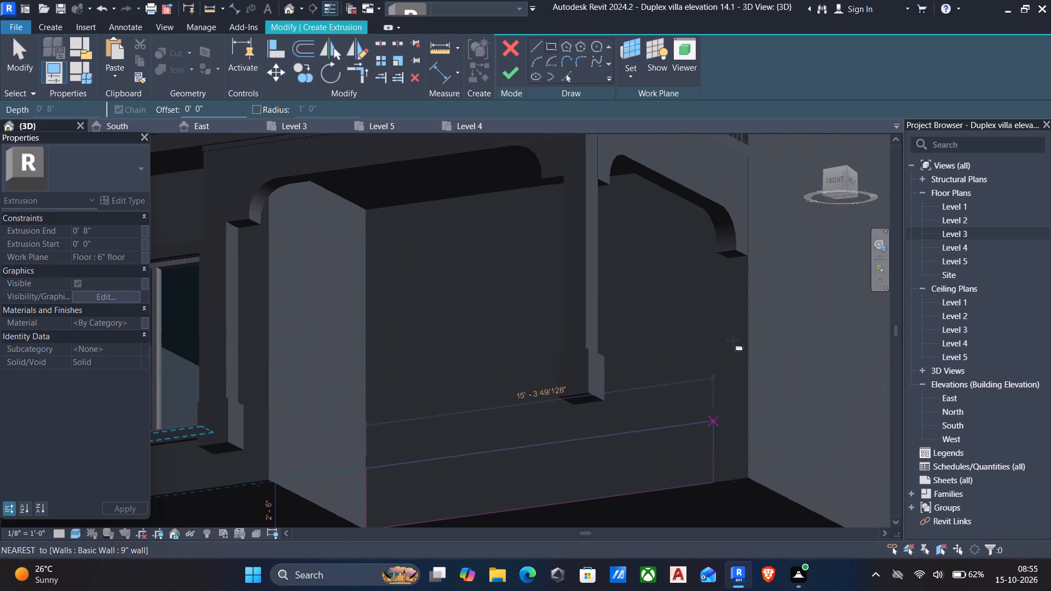
pyautogui.moveTo(747, 296); pyautogui.dragTo(721, 410, button='middle')
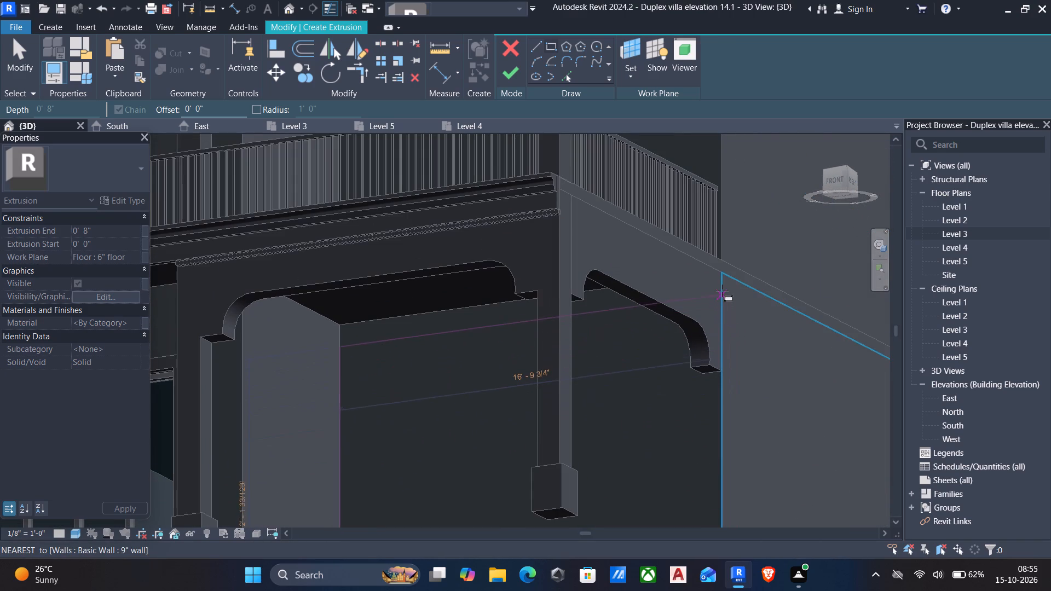
pyautogui.click(721, 277)
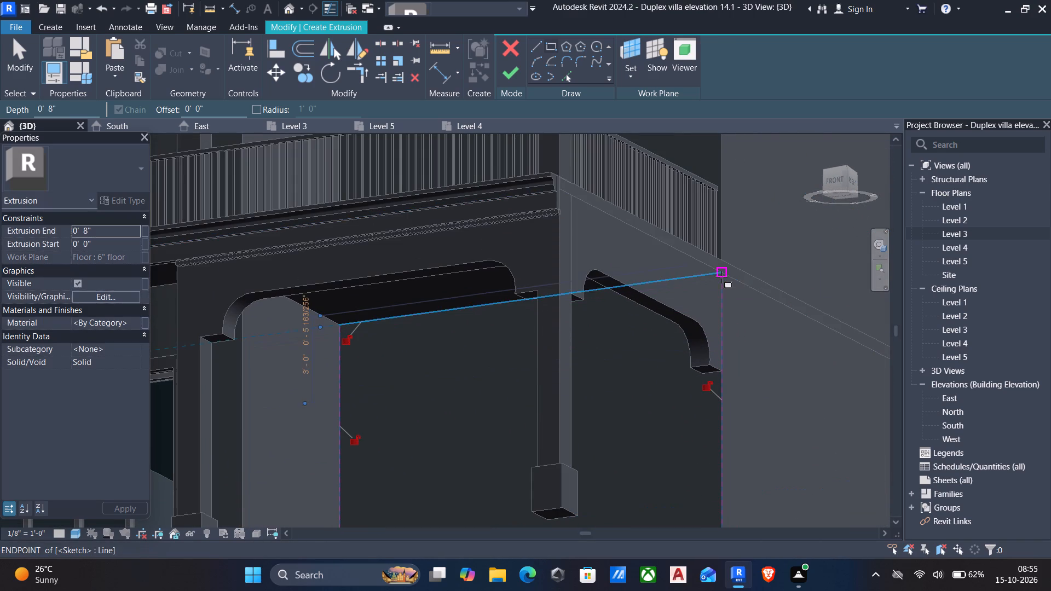
# Sketch a second rectangle about 16'-9 3/4" wide covering the upper-floor back wall behind the corner balcony.
pyautogui.moveTo(719, 287); pyautogui.dragTo(685, 517, button='middle')
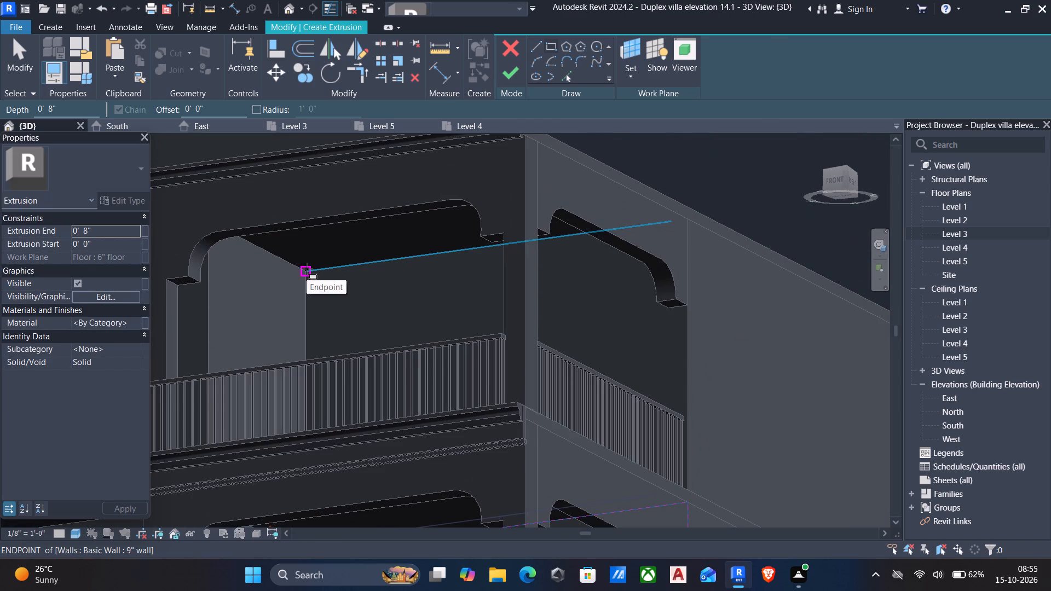
pyautogui.click(307, 269)
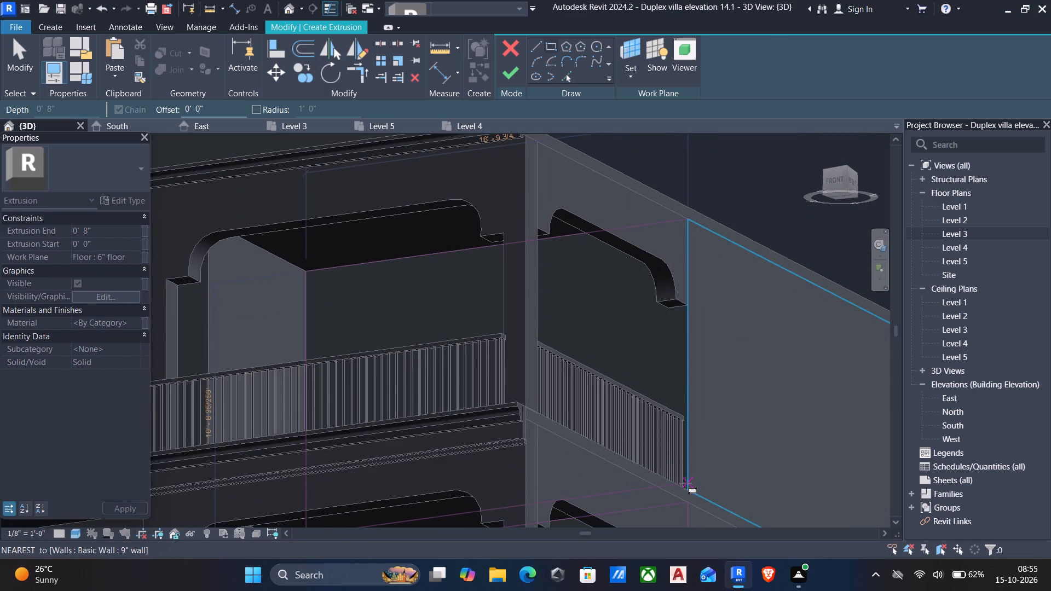
pyautogui.click(686, 489)
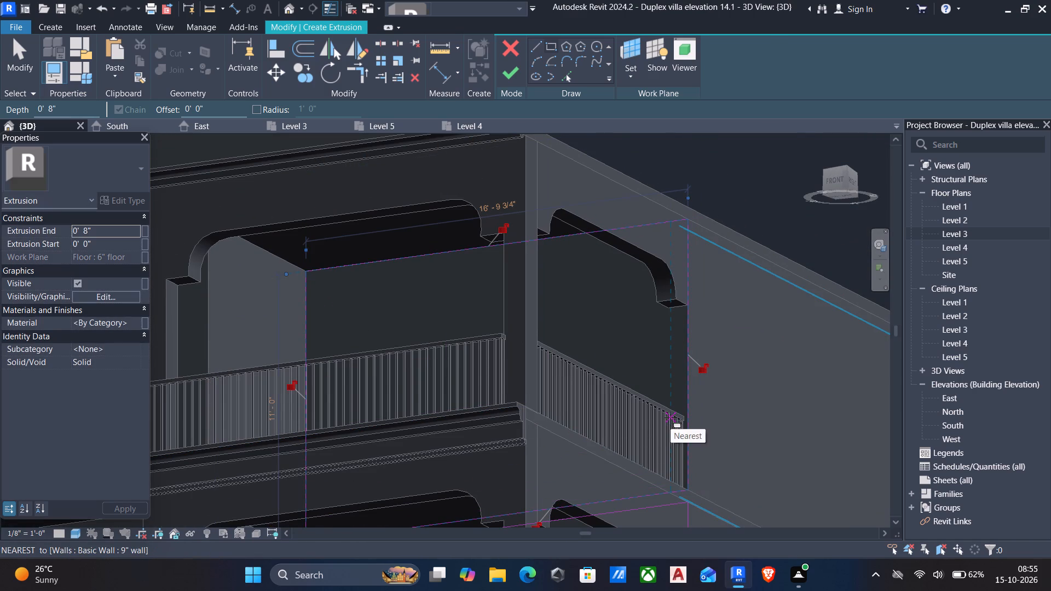
pyautogui.press('Escape')
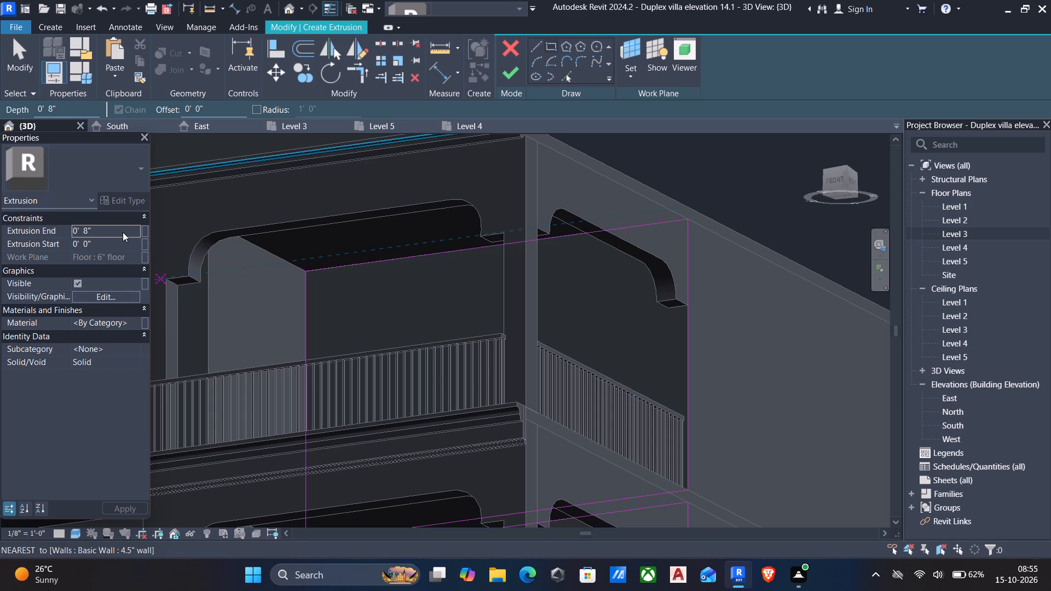
# Set the extrusion end to 2" and finish the extrusion of both wall rectangles.
pyautogui.click(123, 232)
pyautogui.write('2"')
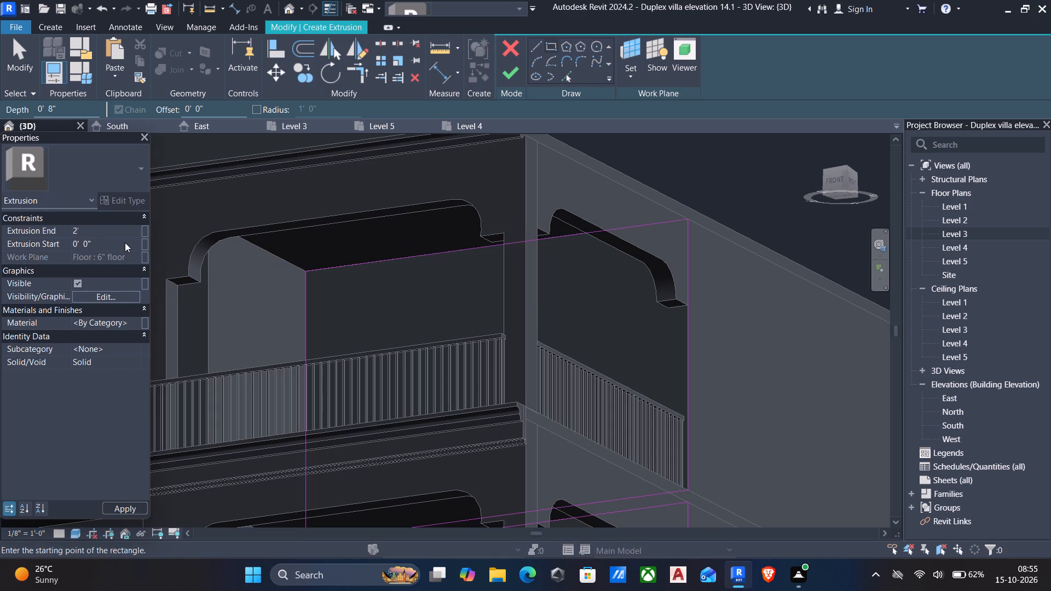
pyautogui.click(506, 83)
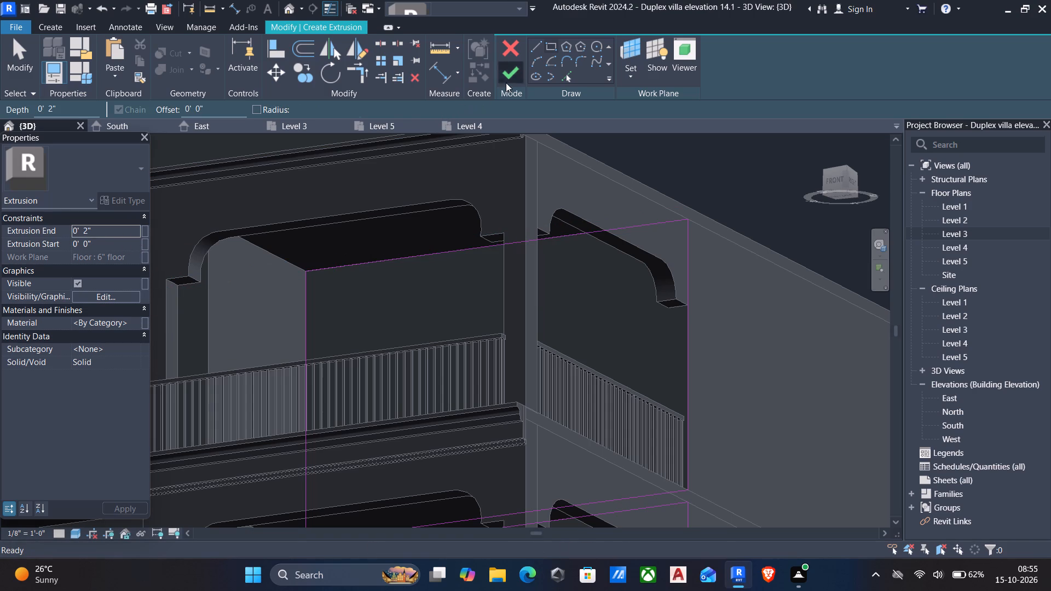
pyautogui.scroll(-6, 574, 292)
pyautogui.moveTo(575, 387); pyautogui.dragTo(615, 339, button='middle')
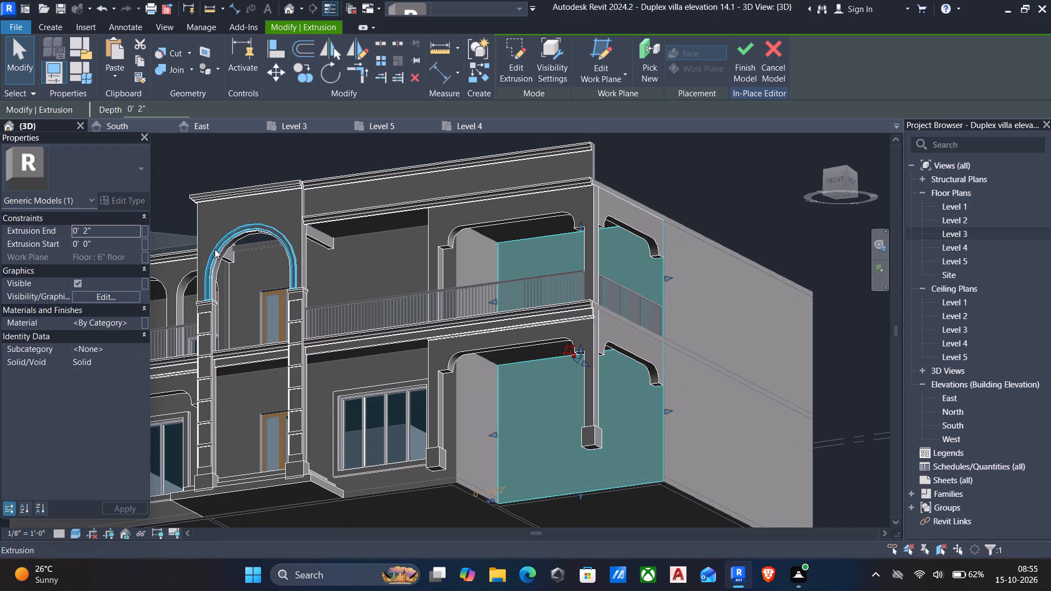
# Set the extrusion end of the two wall panels to 1".
pyautogui.click(112, 230)
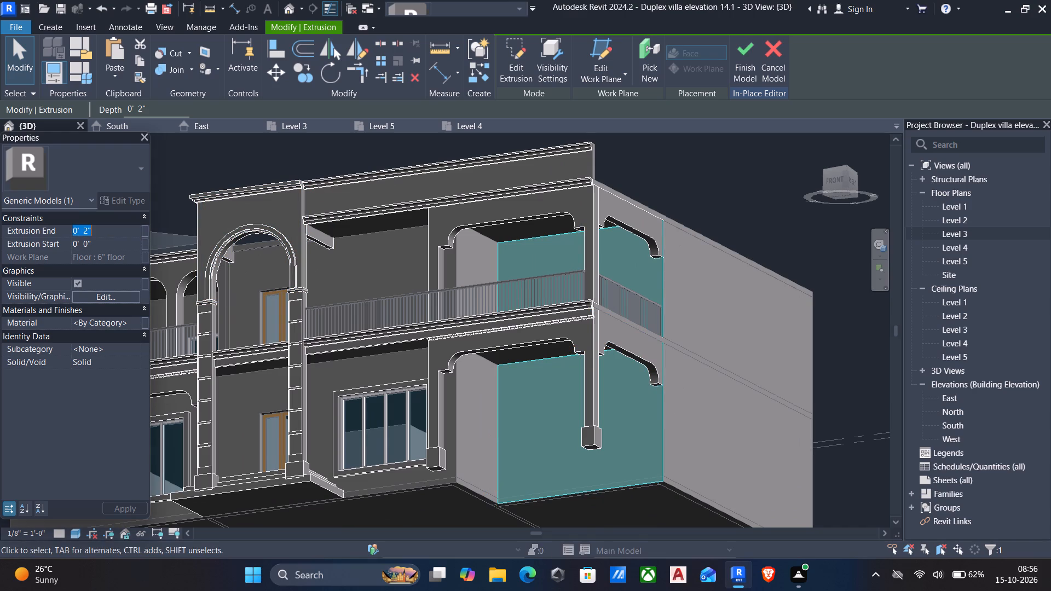
pyautogui.press('1')
pyautogui.hotkey('shift', '"')
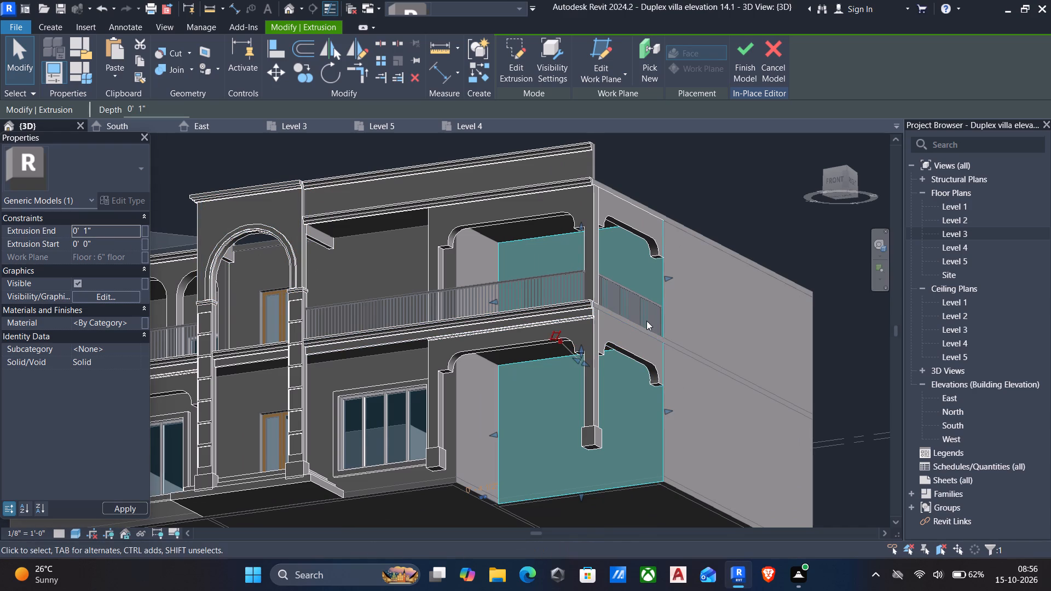
# Finish the in-place model containing the two recessed back-wall panels.
pyautogui.scroll(3, 646, 321)
pyautogui.press('Escape')
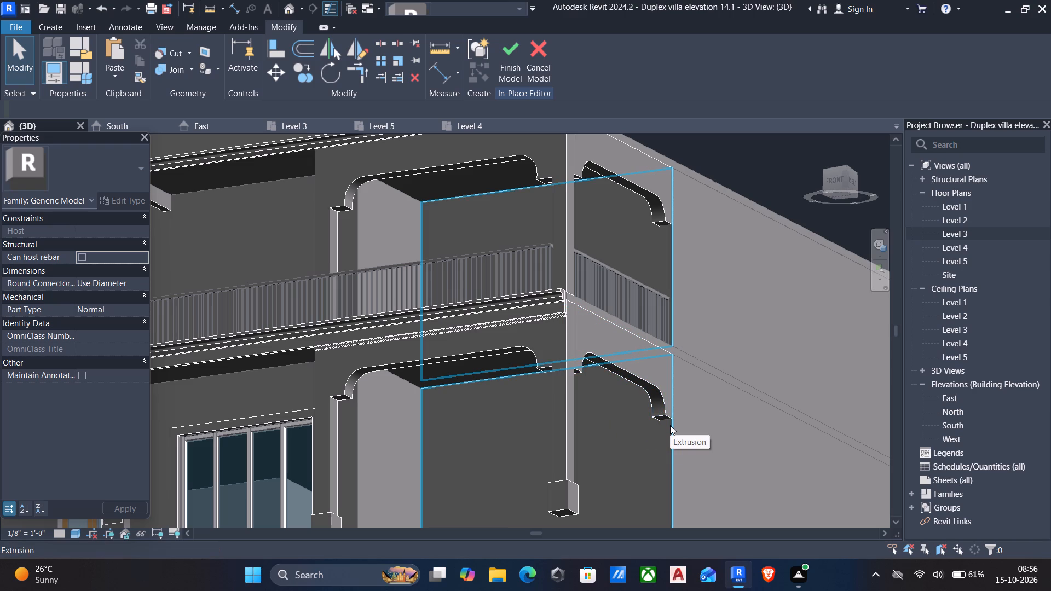
pyautogui.click(504, 48)
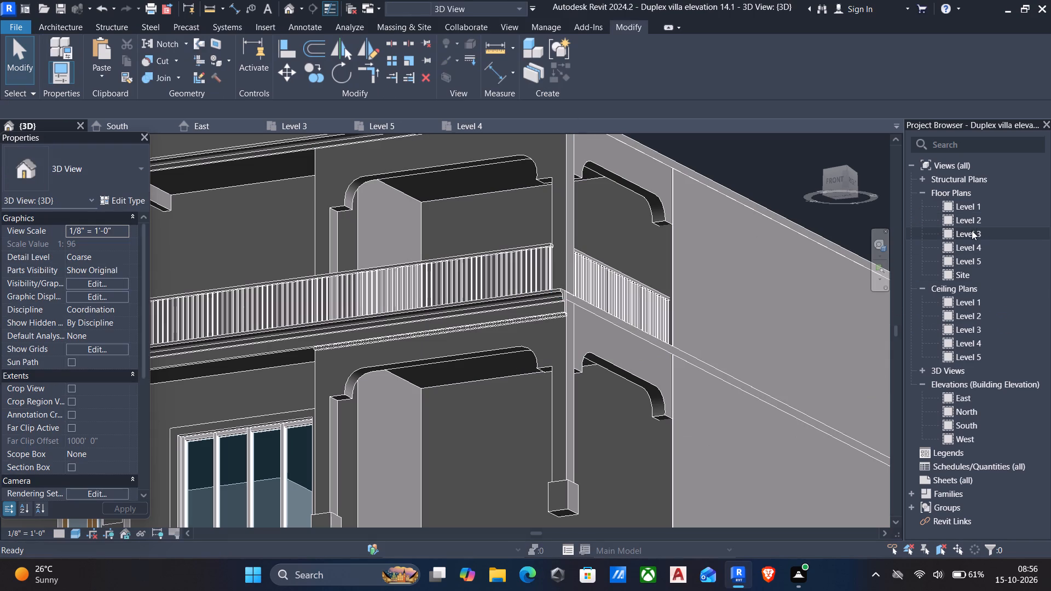
# In the Level 1 floor plan, start a window and duplicate the Fixed 36" x 48" type as 1'x1'.
pyautogui.doubleClick(968, 211)
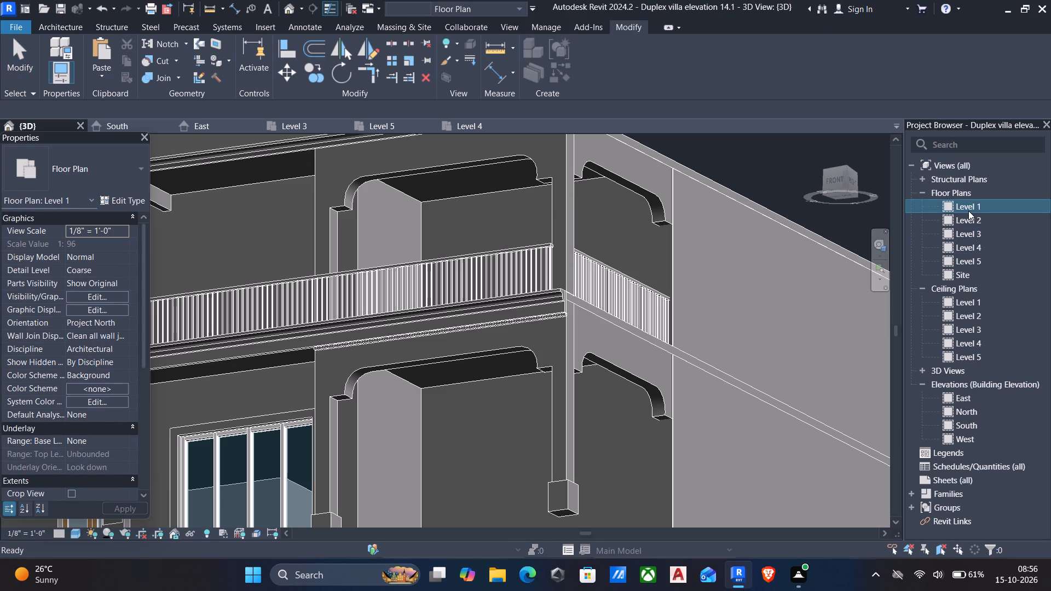
pyautogui.scroll(5, 458, 366)
pyautogui.scroll(4, 522, 323)
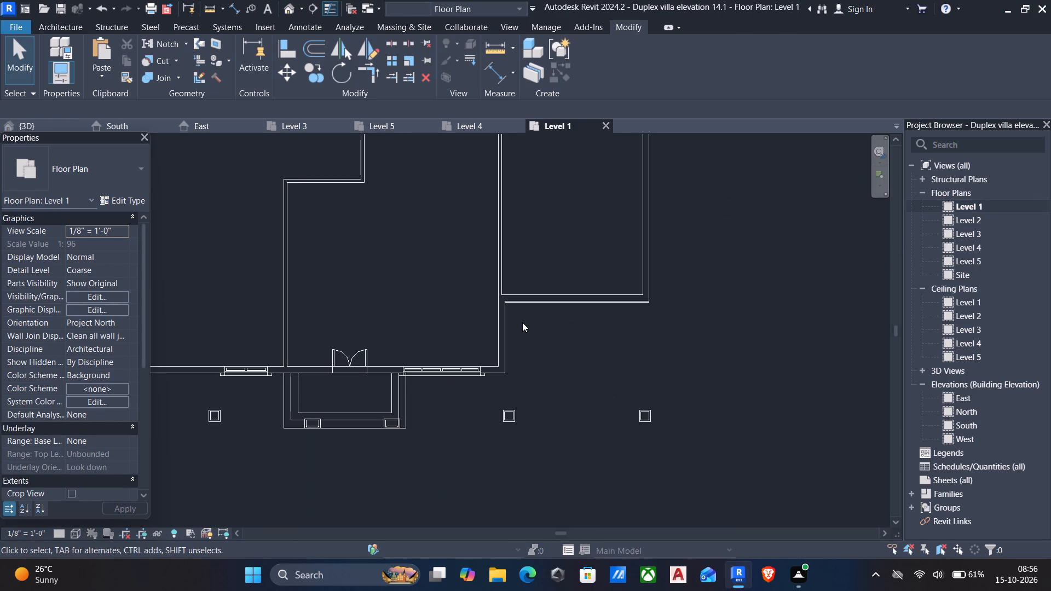
pyautogui.write('wn')
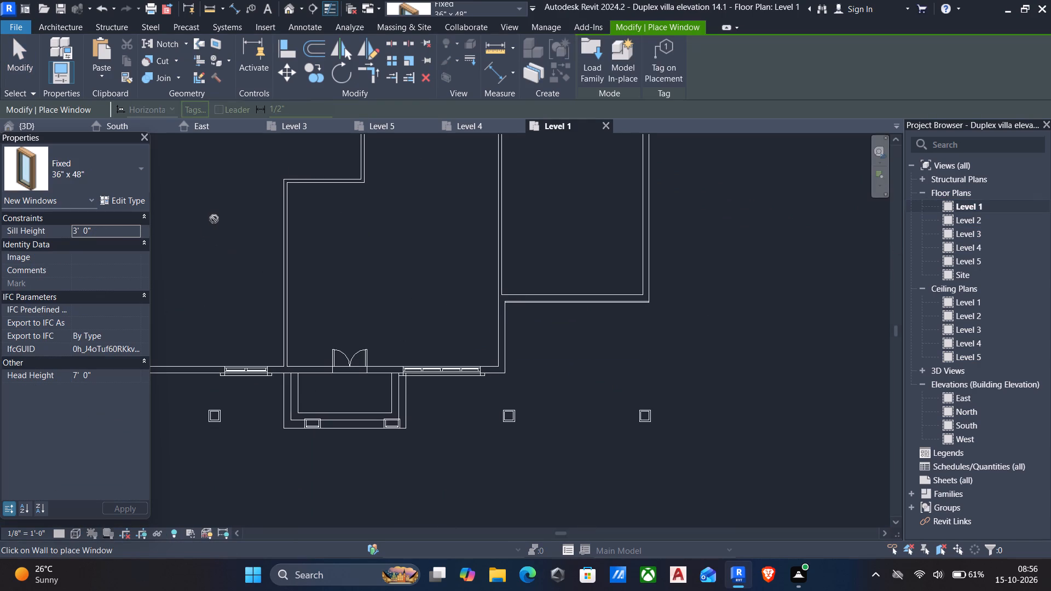
pyautogui.click(128, 200)
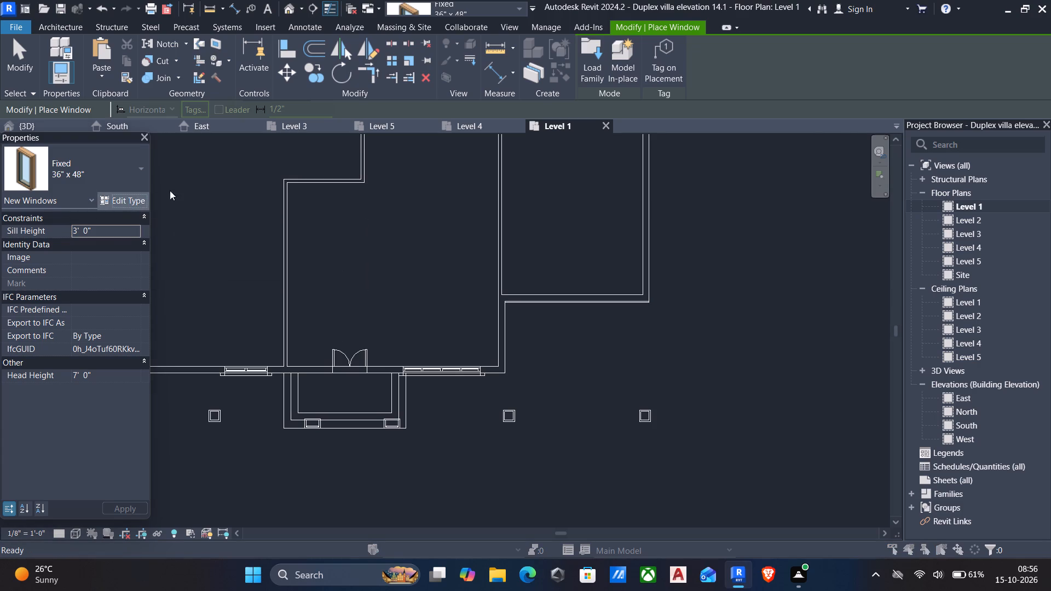
pyautogui.click(828, 116)
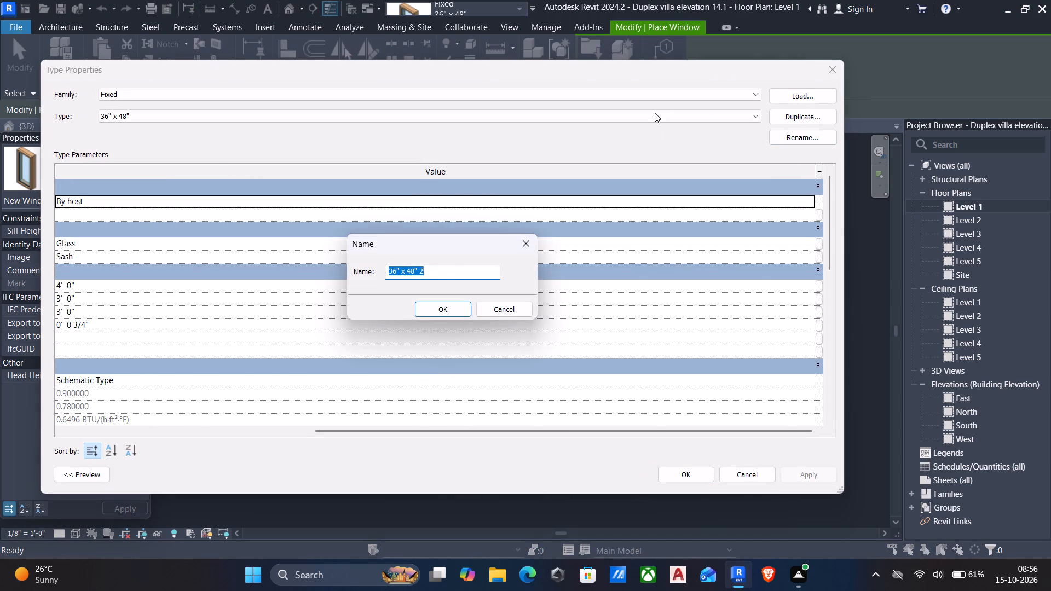
pyautogui.press('BackSpace')
pyautogui.press('1')
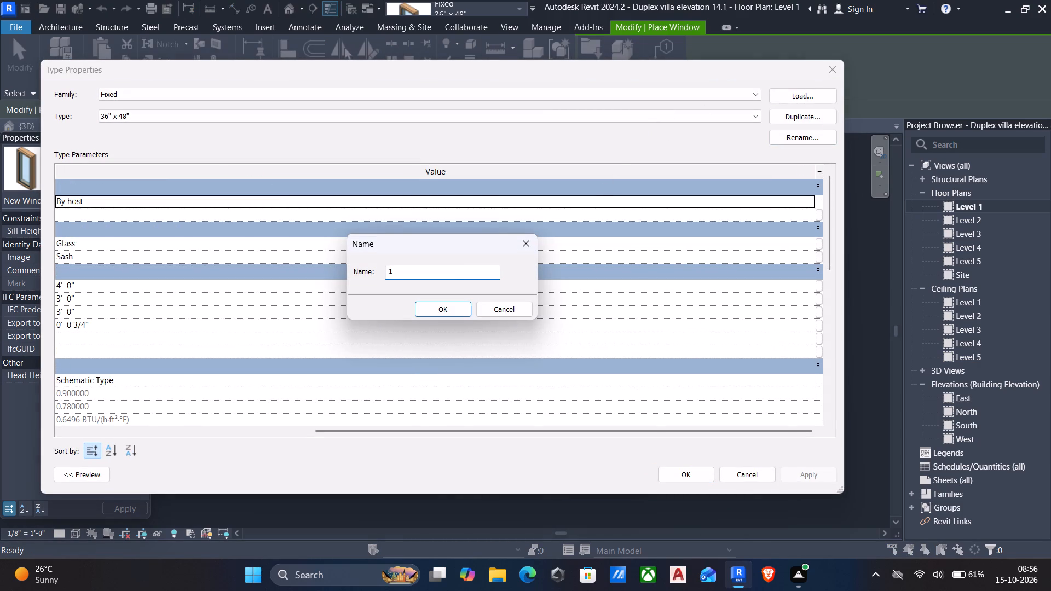
pyautogui.write("'x")
pyautogui.write("1'")
pyautogui.click(452, 307)
# Set the new window type's height to 2' and its default sill height to 1.5', keeping the type for placement.
pyautogui.scroll(-5, 383, 269)
pyautogui.scroll(2, 386, 273)
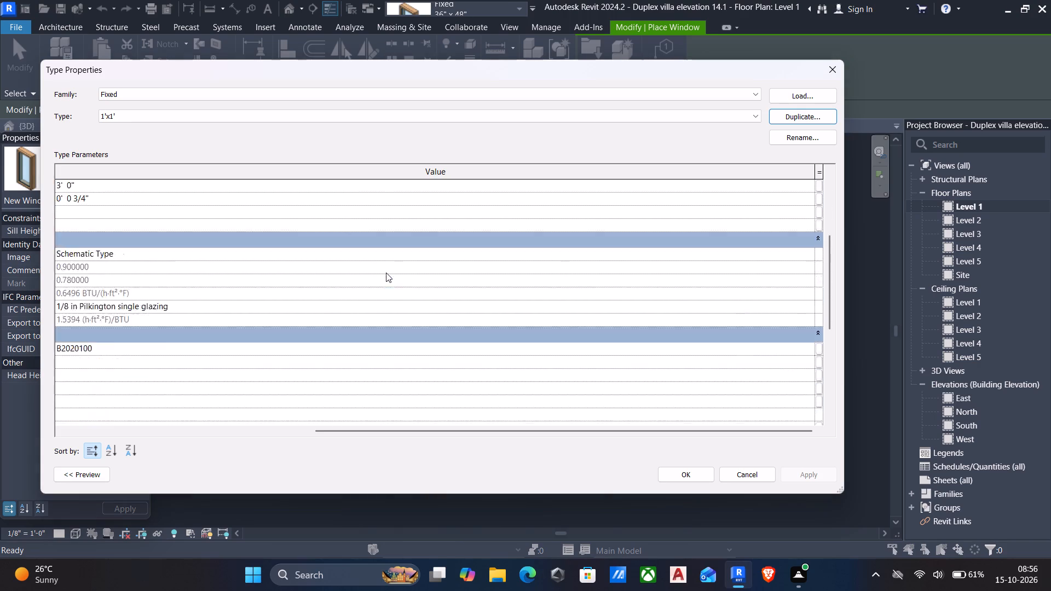
pyautogui.scroll(4, 386, 273)
pyautogui.scroll(11, 548, 324)
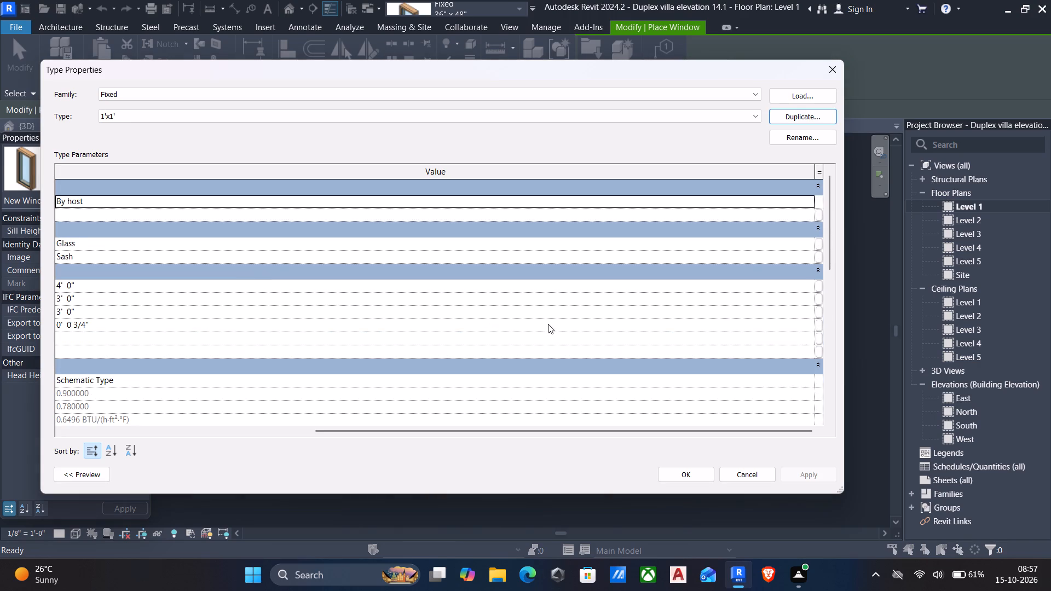
pyautogui.moveTo(493, 432); pyautogui.dragTo(280, 414)
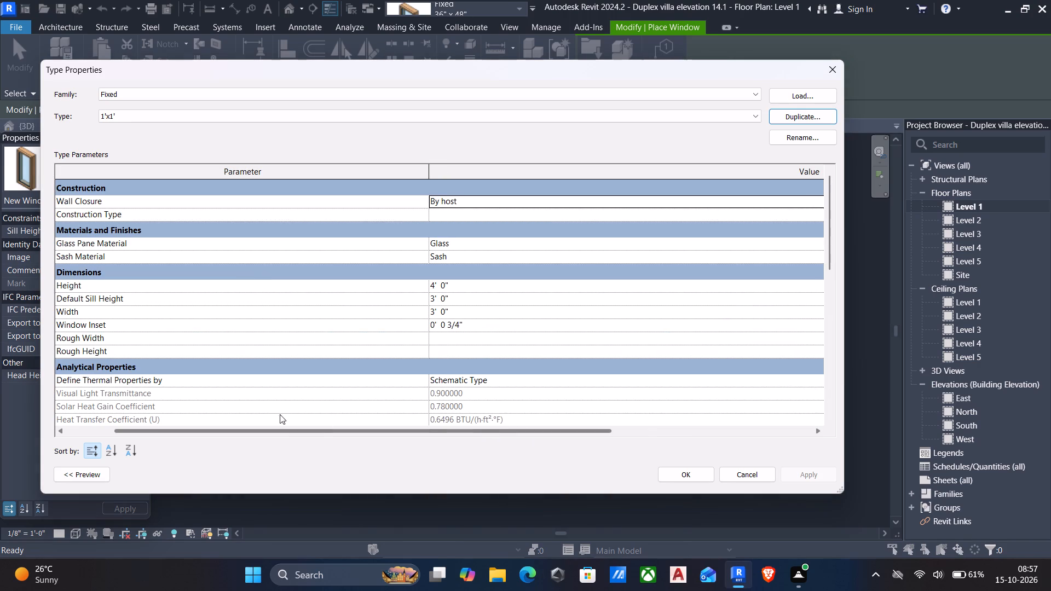
pyautogui.moveTo(280, 414); pyautogui.dragTo(262, 413)
pyautogui.click(483, 282)
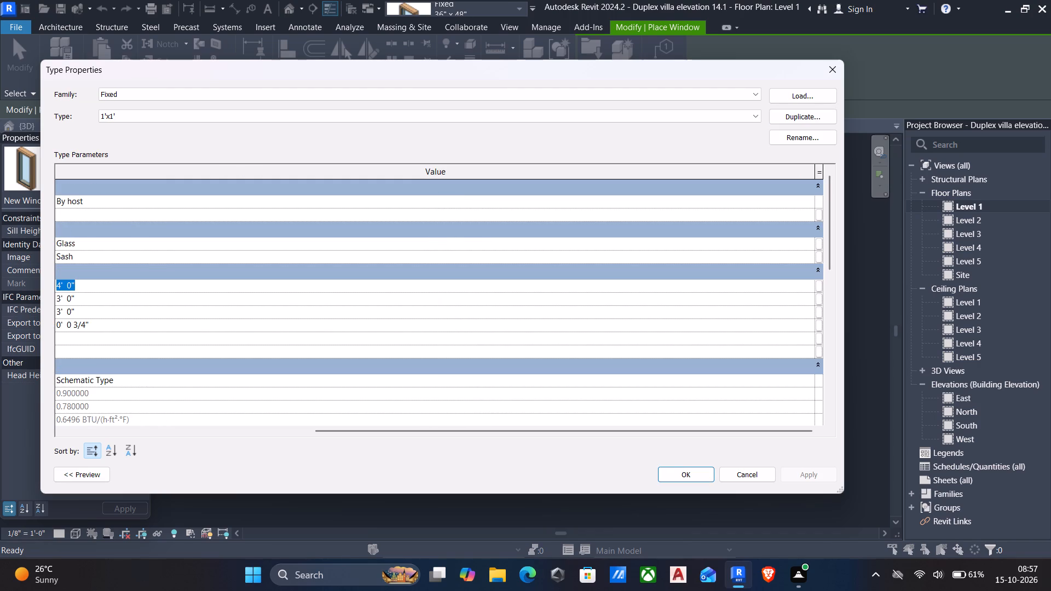
pyautogui.write("2'")
pyautogui.click(125, 302)
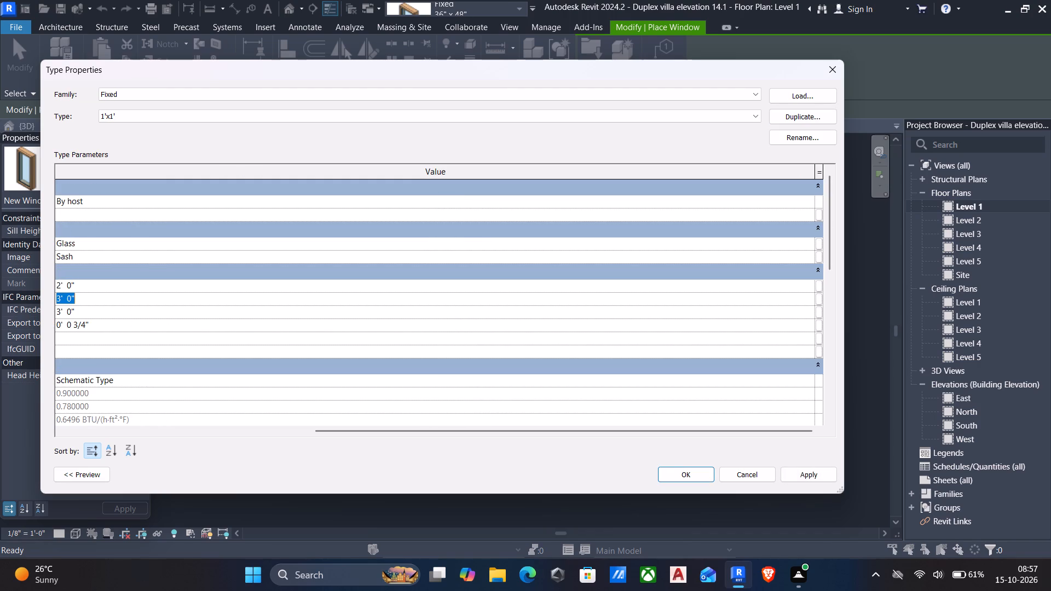
pyautogui.press('1')
pyautogui.write('.5')
pyautogui.press("'")
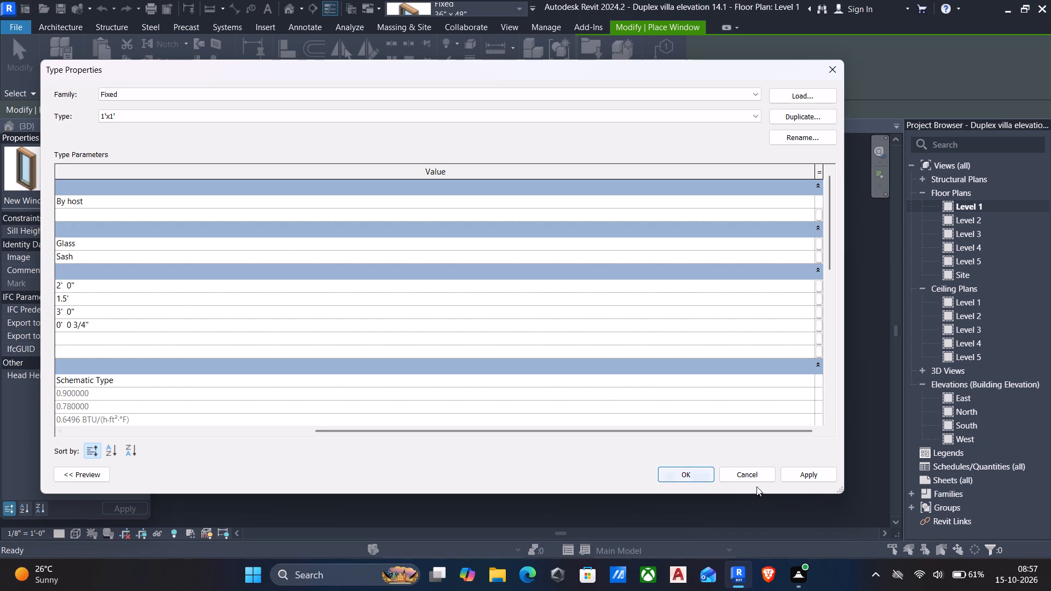
pyautogui.click(814, 478)
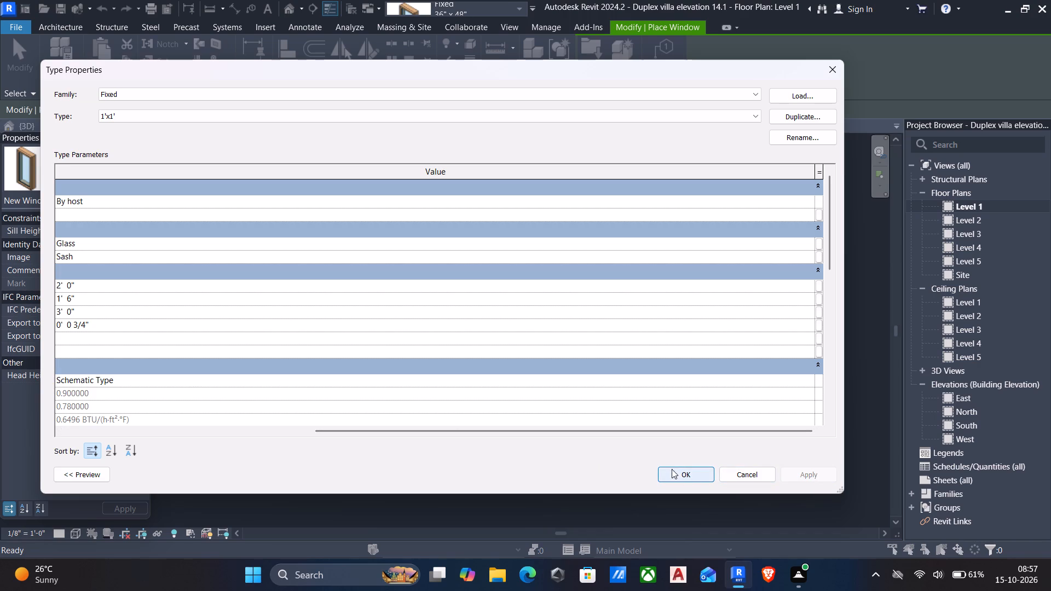
pyautogui.click(678, 474)
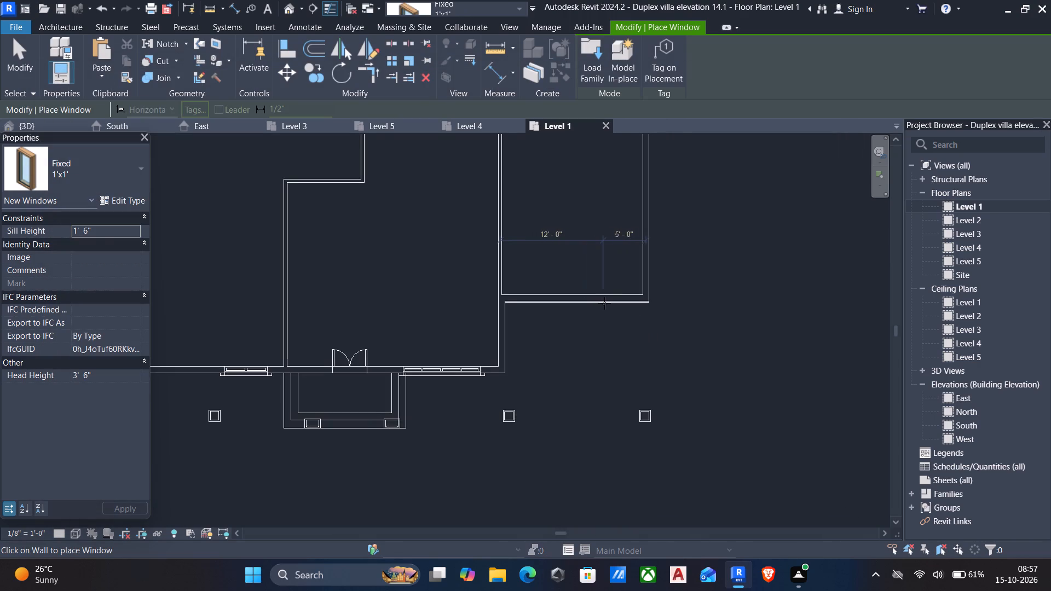
# Place two 1'x1' windows in the recessed end porch's back wall, about 10'-0" apart, one about 3'-4" from the outer end.
pyautogui.scroll(10, 604, 303)
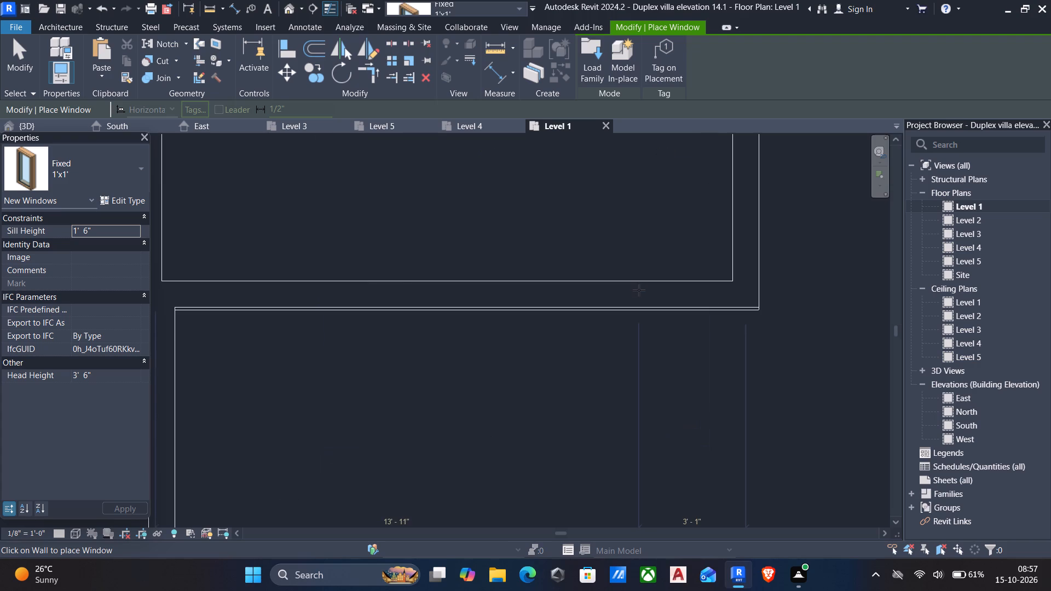
pyautogui.click(631, 292)
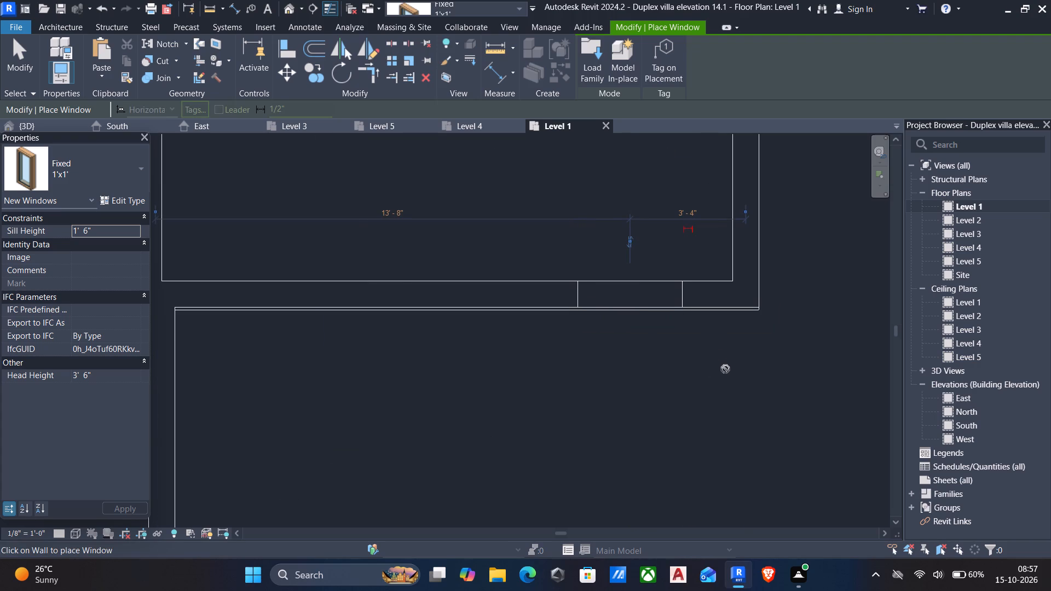
pyautogui.click(282, 296)
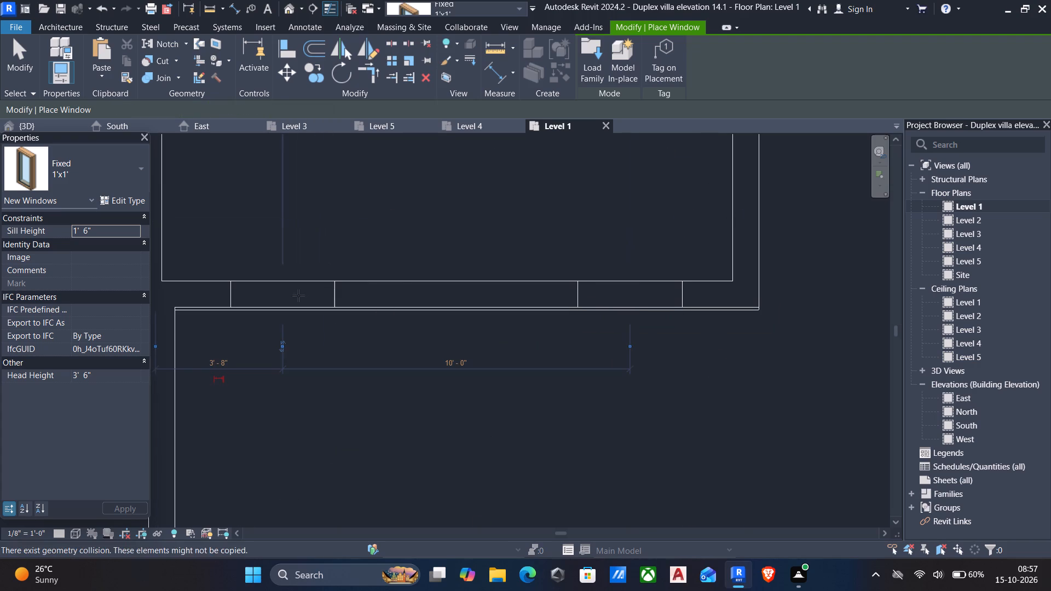
pyautogui.press('Escape')
pyautogui.press('Escape')
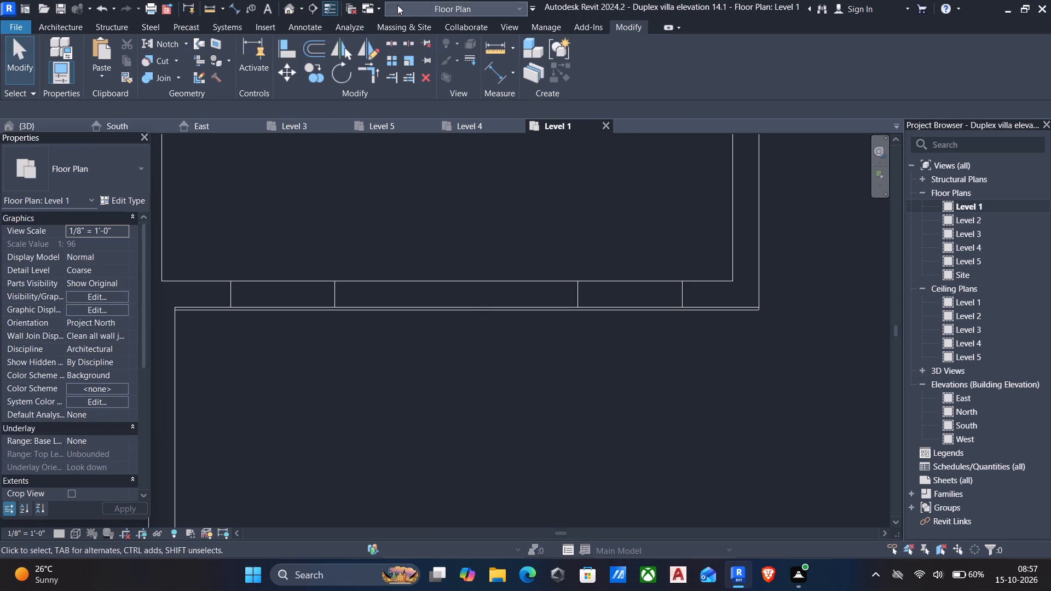
# Show the whole villa in the 3D view with the Wireframe visual style.
pyautogui.click(286, 5)
pyautogui.scroll(-5, 399, 234)
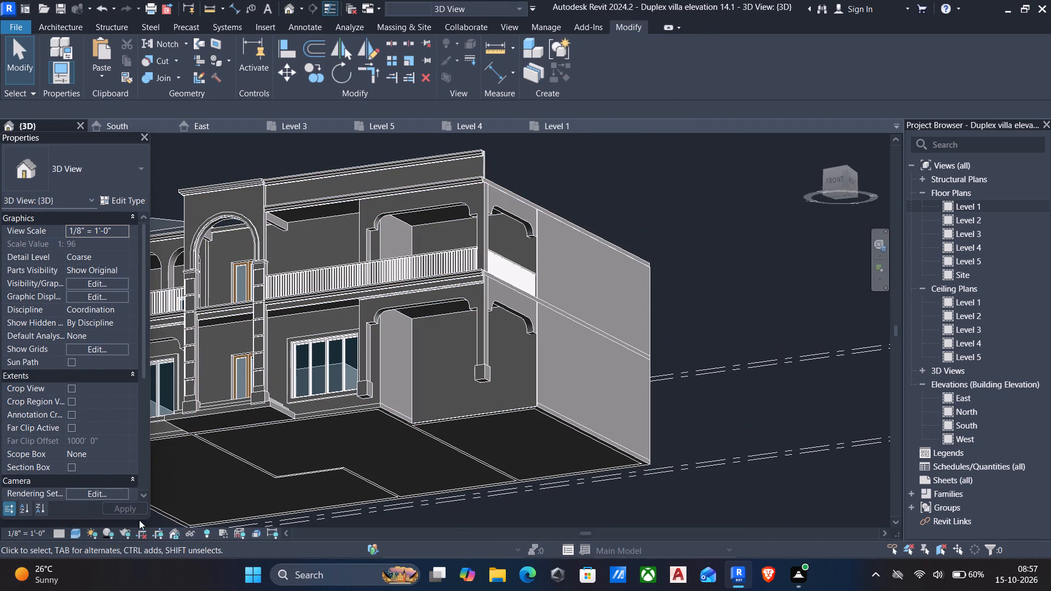
pyautogui.click(72, 534)
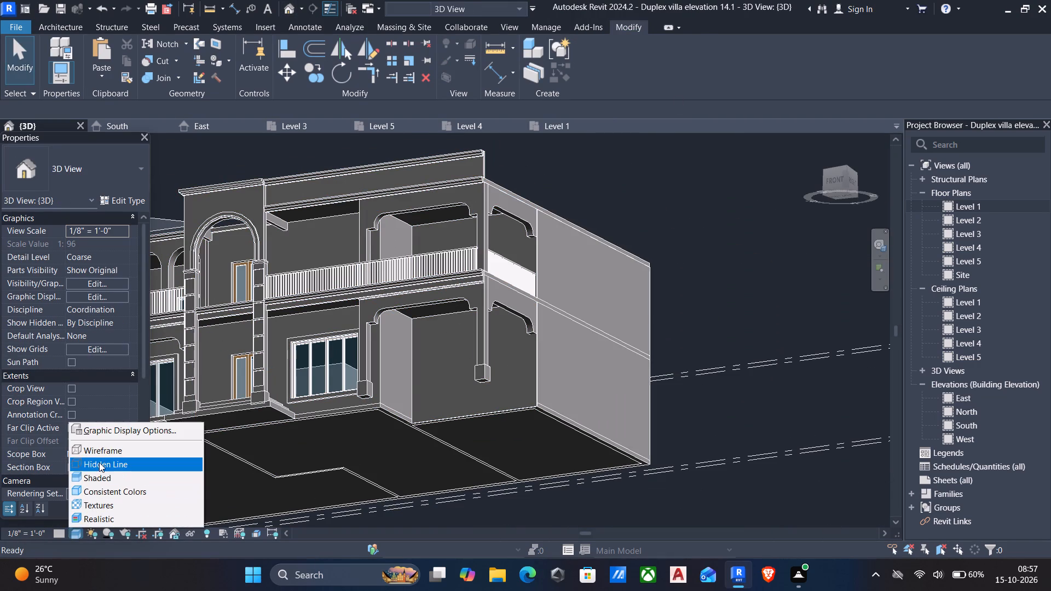
pyautogui.click(100, 456)
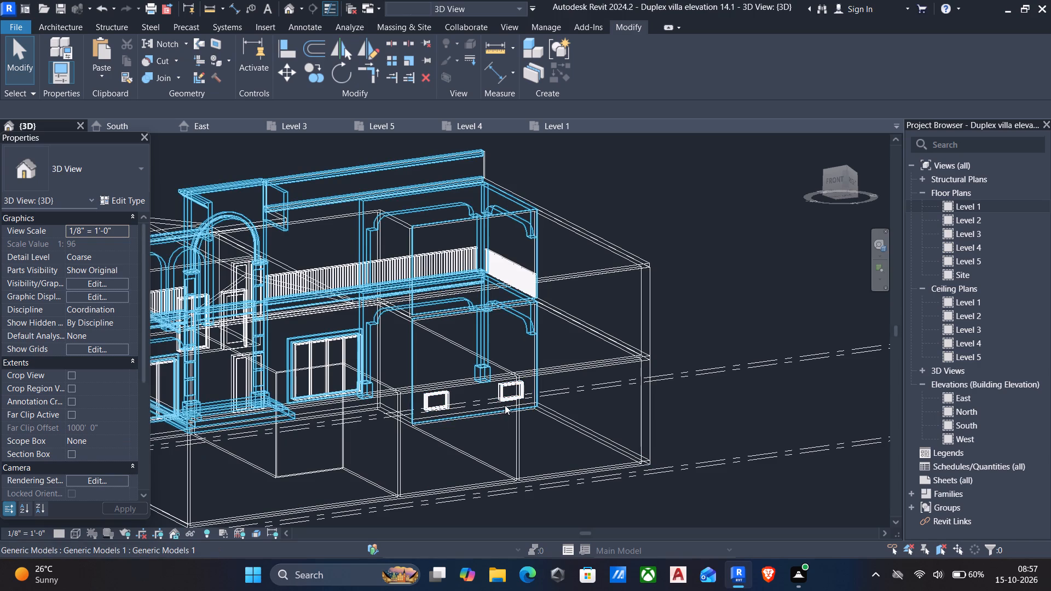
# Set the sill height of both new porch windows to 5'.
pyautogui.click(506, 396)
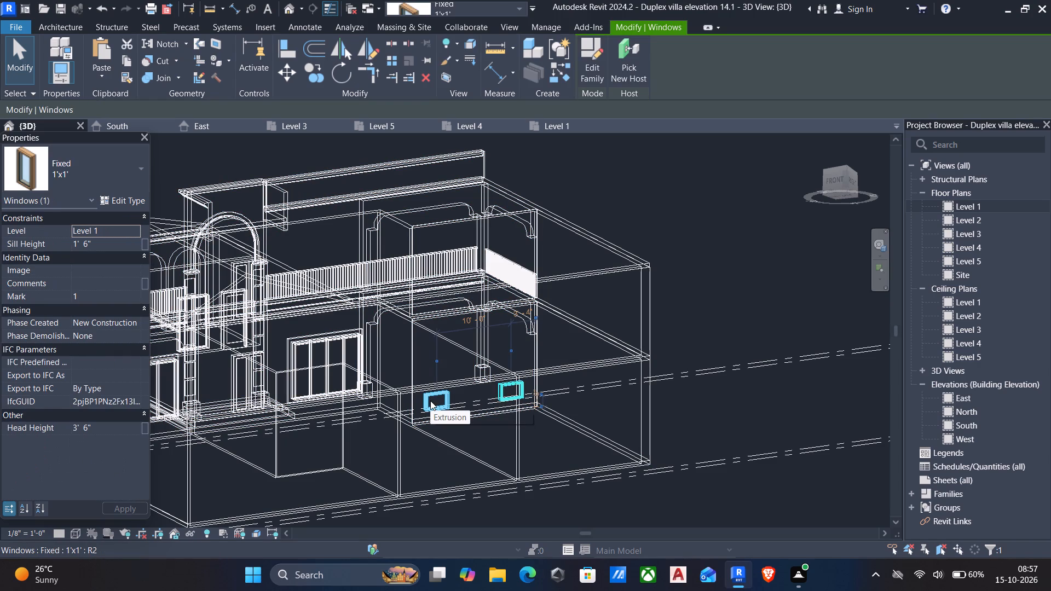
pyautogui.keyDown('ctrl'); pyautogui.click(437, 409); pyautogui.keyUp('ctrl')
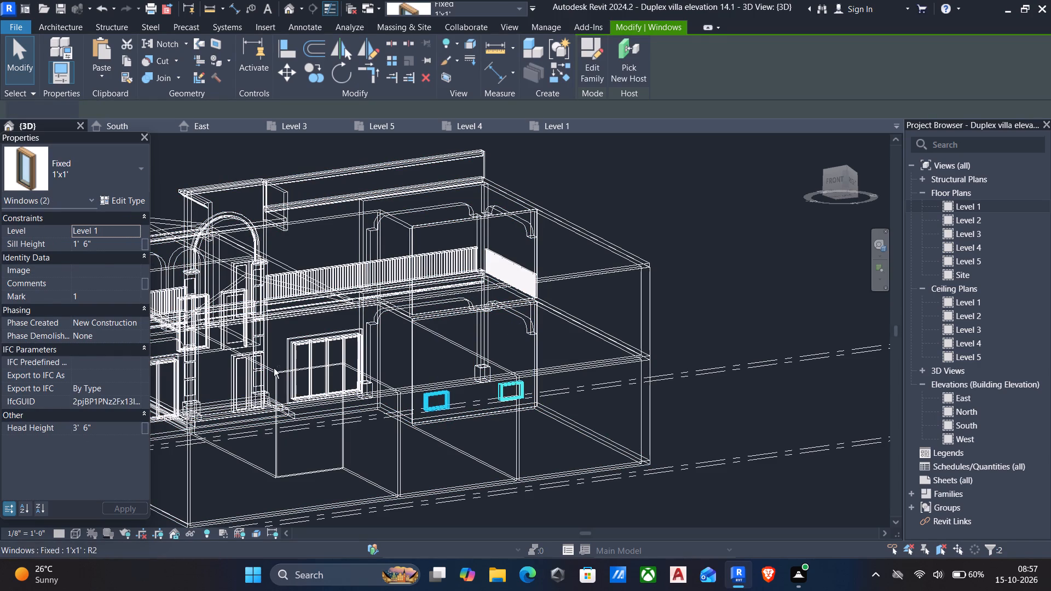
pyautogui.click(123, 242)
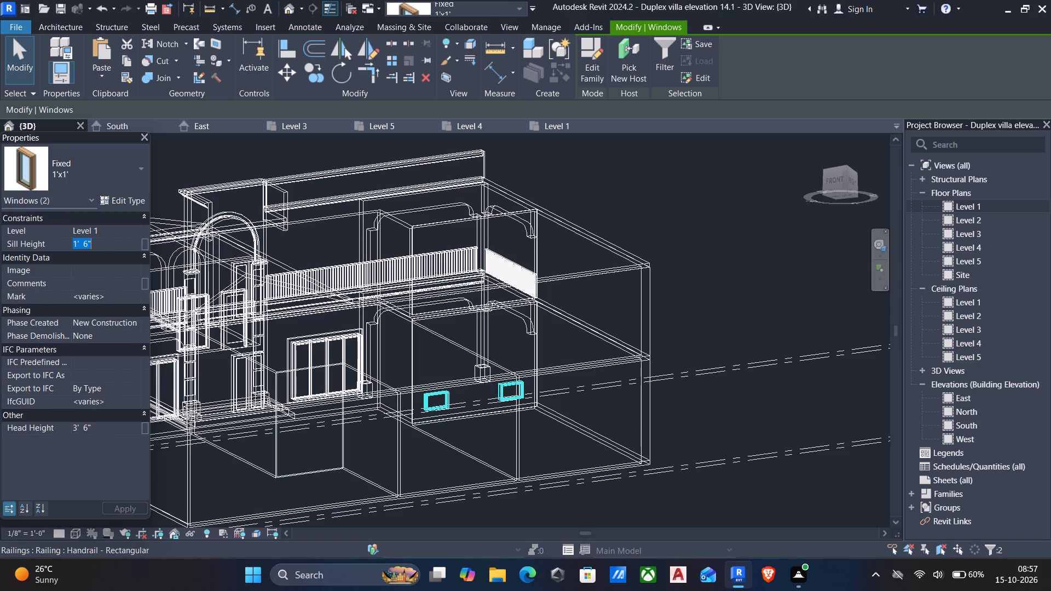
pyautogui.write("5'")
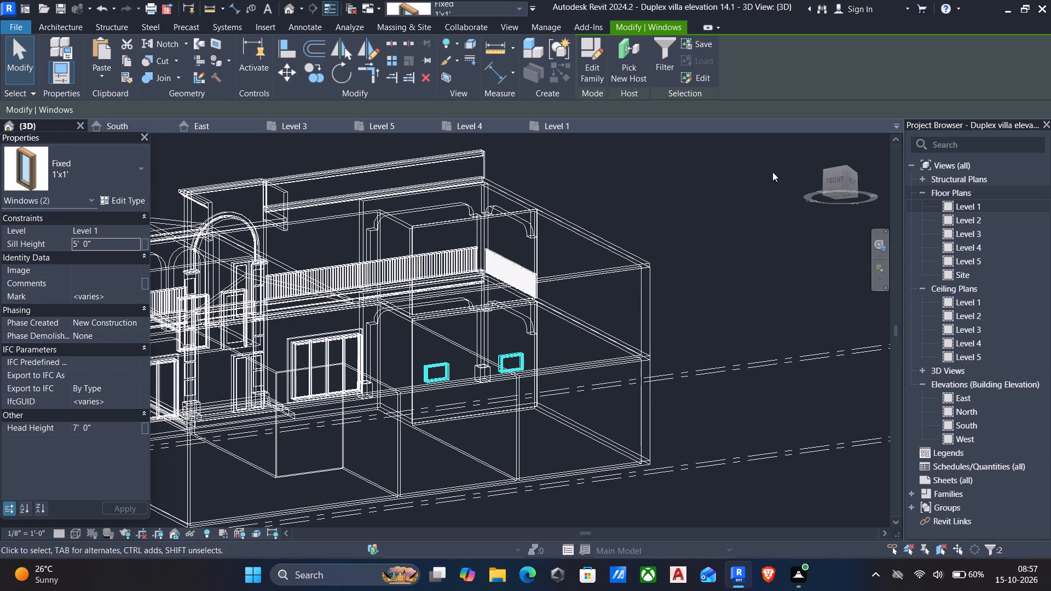
# From the front view, align the top edges of both porch windows with the top of the adjacent ground-floor curtain wall window.
pyautogui.click(838, 179)
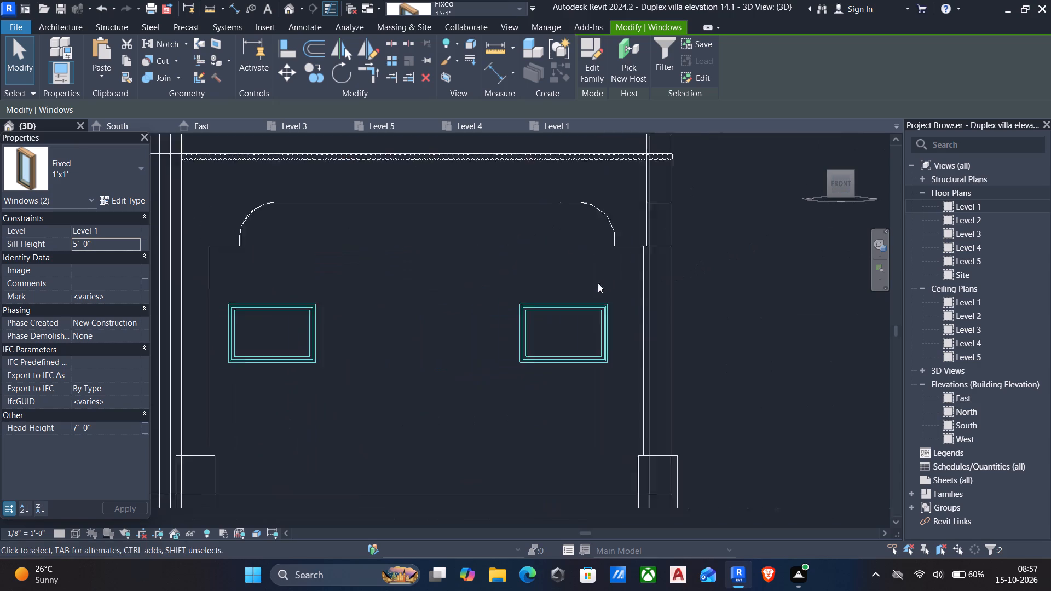
pyautogui.scroll(-5, 597, 284)
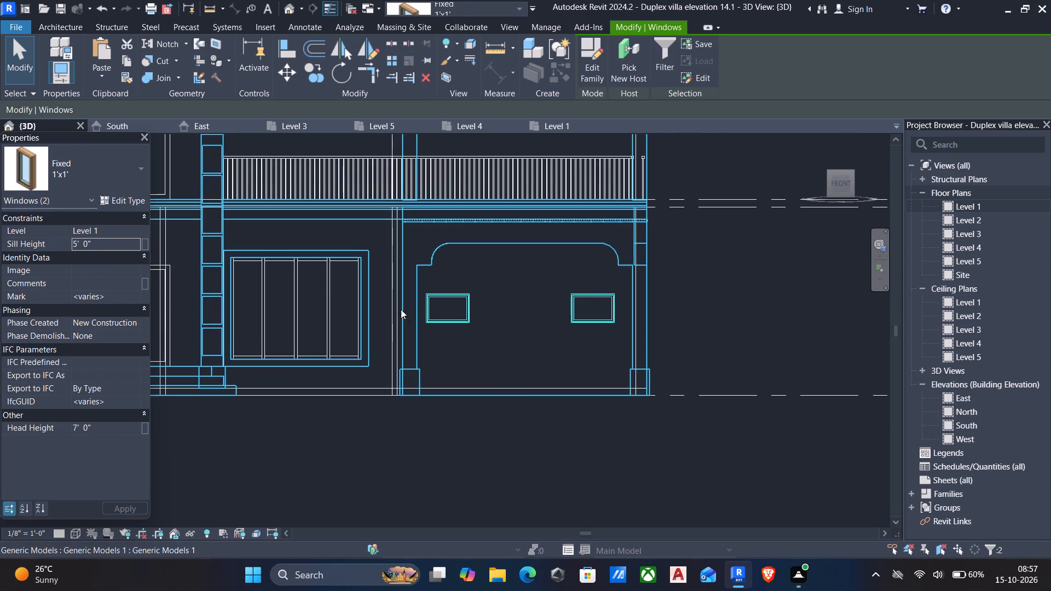
pyautogui.press('Escape')
pyautogui.write('al')
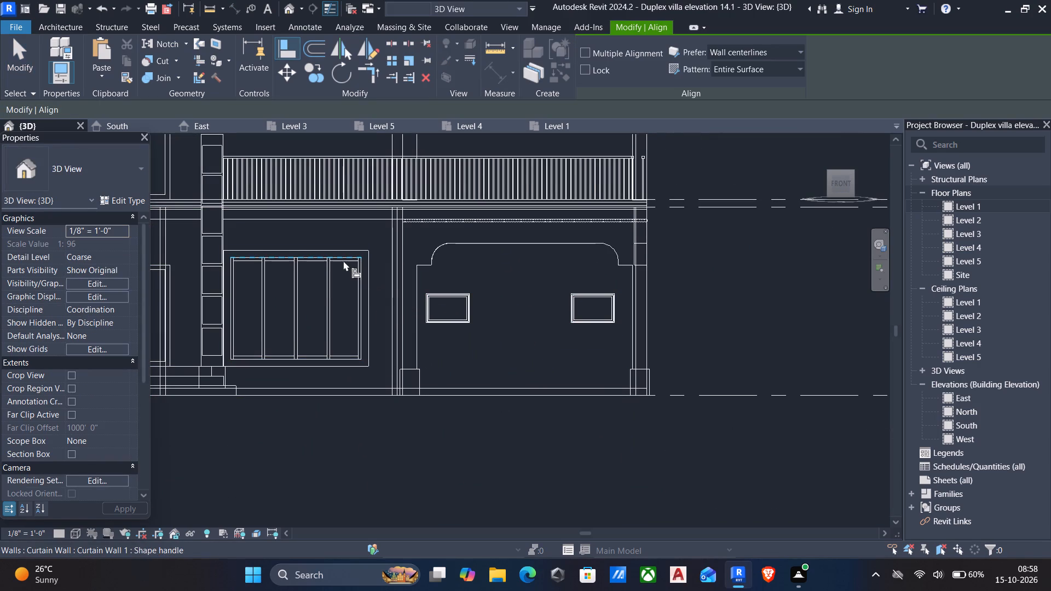
pyautogui.click(342, 258)
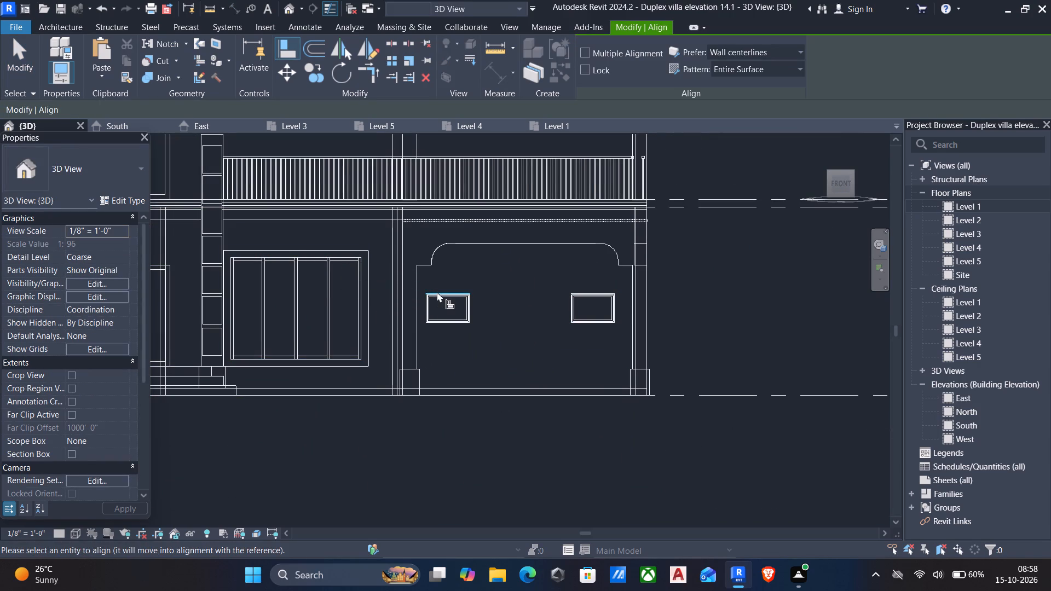
pyautogui.keyDown('ctrl'); pyautogui.click(437, 292); pyautogui.keyUp('ctrl')
pyautogui.keyDown('ctrl'); pyautogui.click(589, 296); pyautogui.keyUp('ctrl')
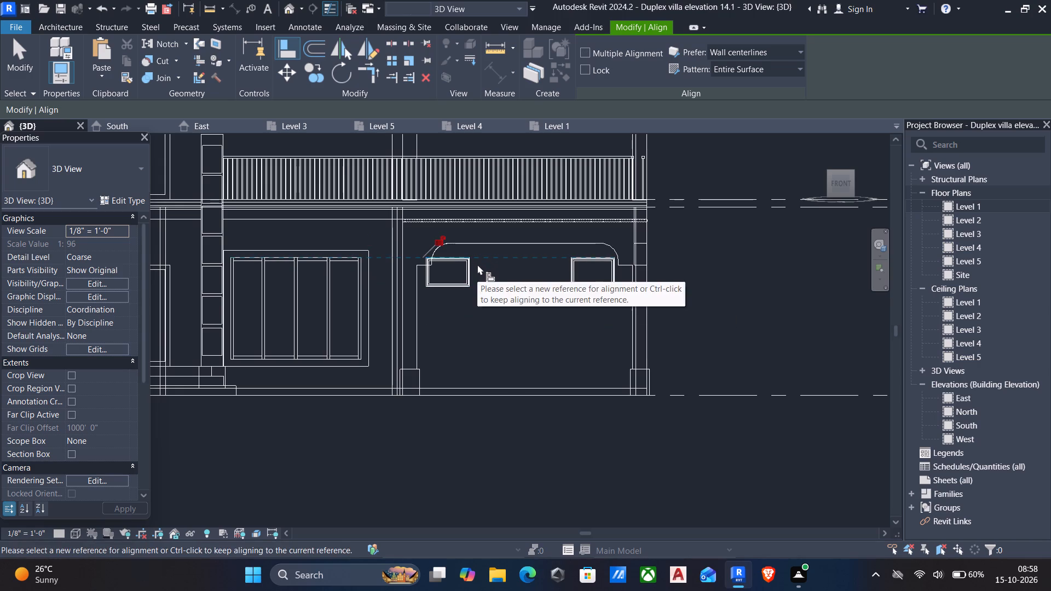
# Set the default sill height of the 1'x1' fixed window type used in the end porch to 1'.
pyautogui.press('Escape')
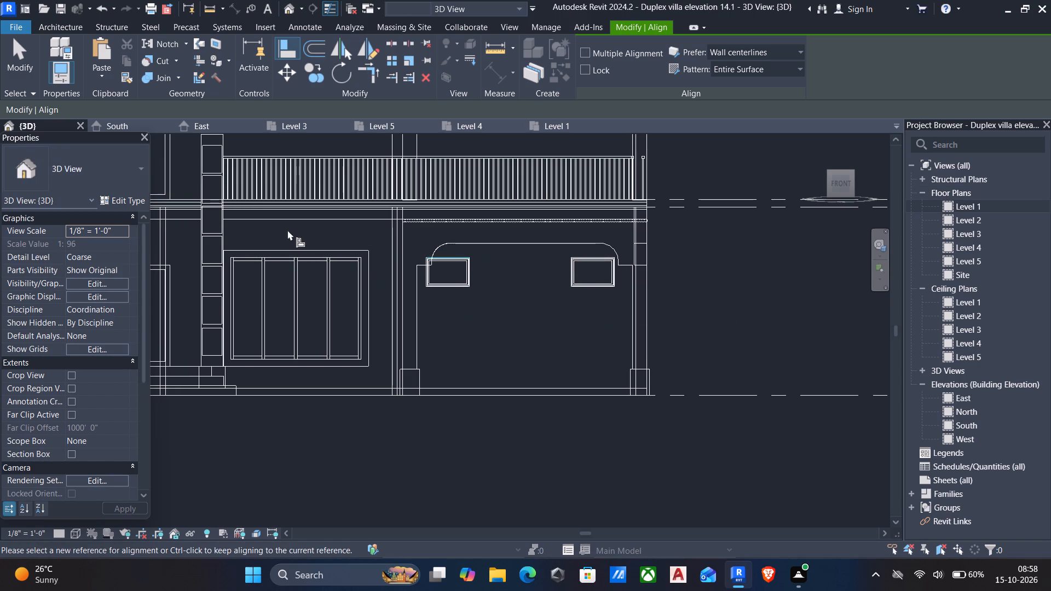
pyautogui.press('Escape')
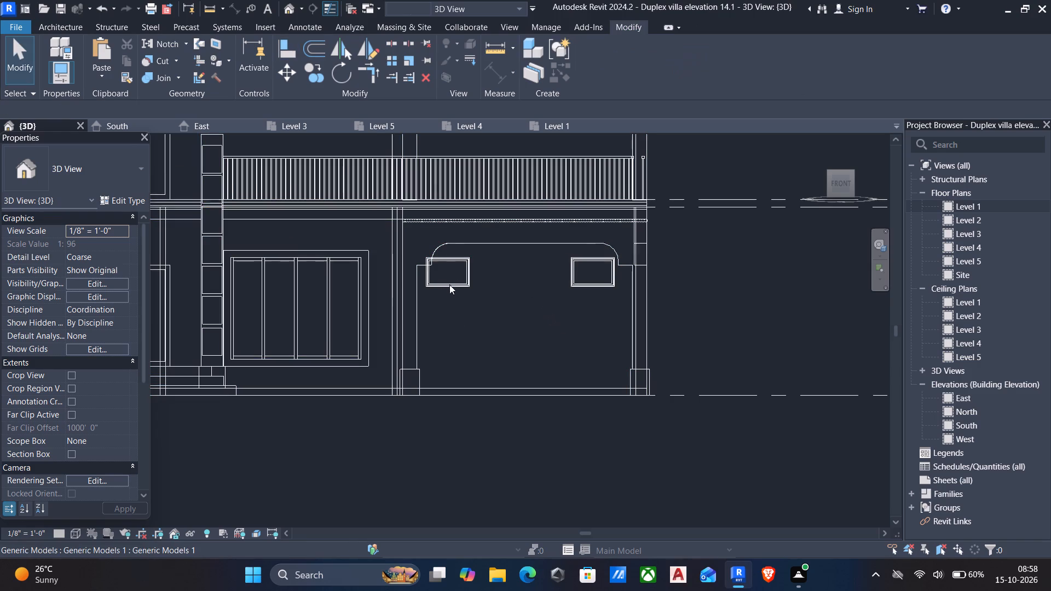
pyautogui.click(453, 282)
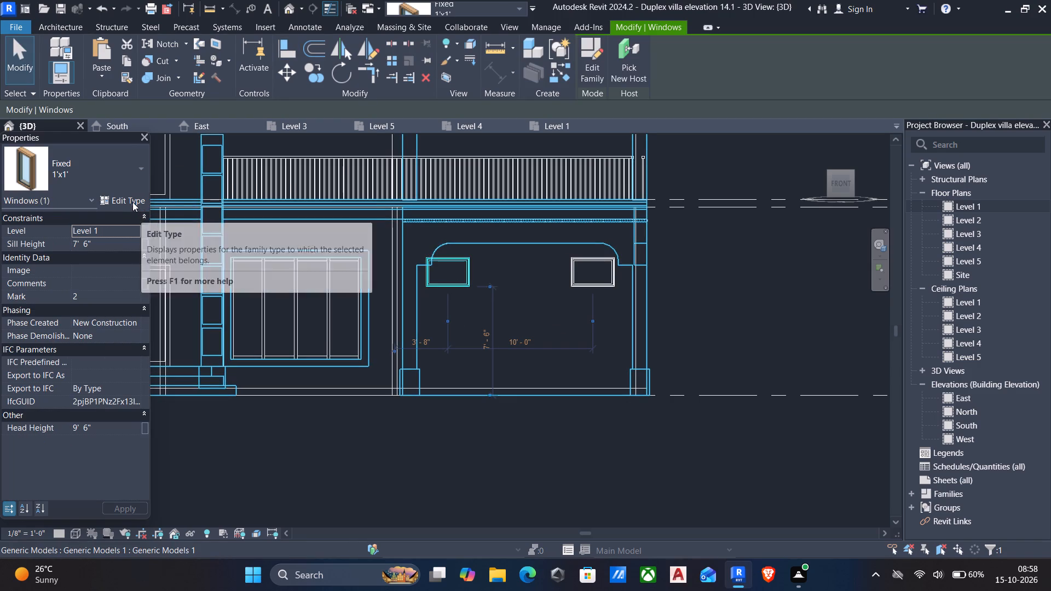
pyautogui.click(132, 202)
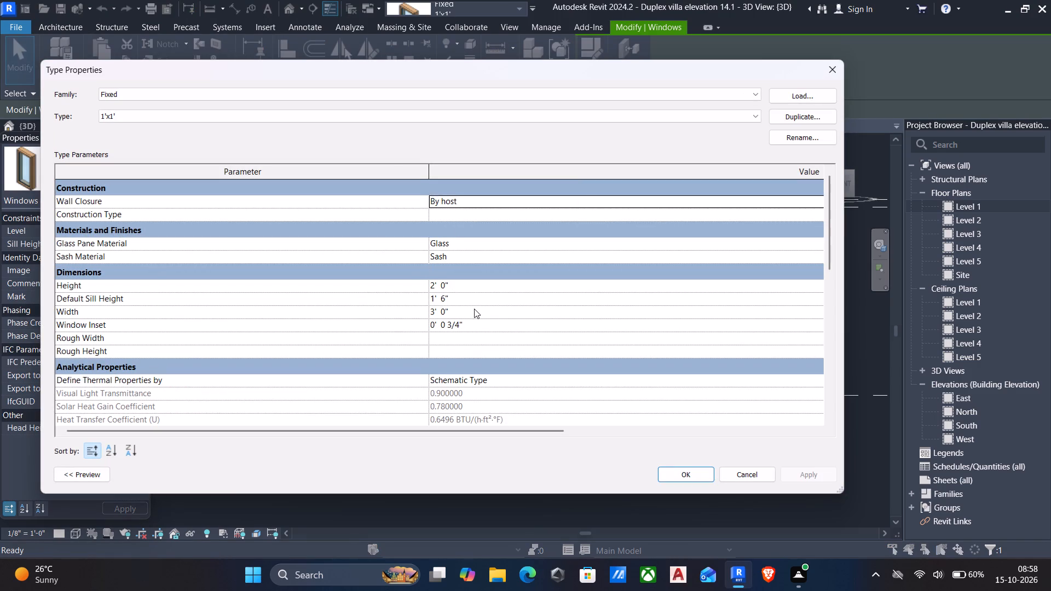
pyautogui.click(473, 297)
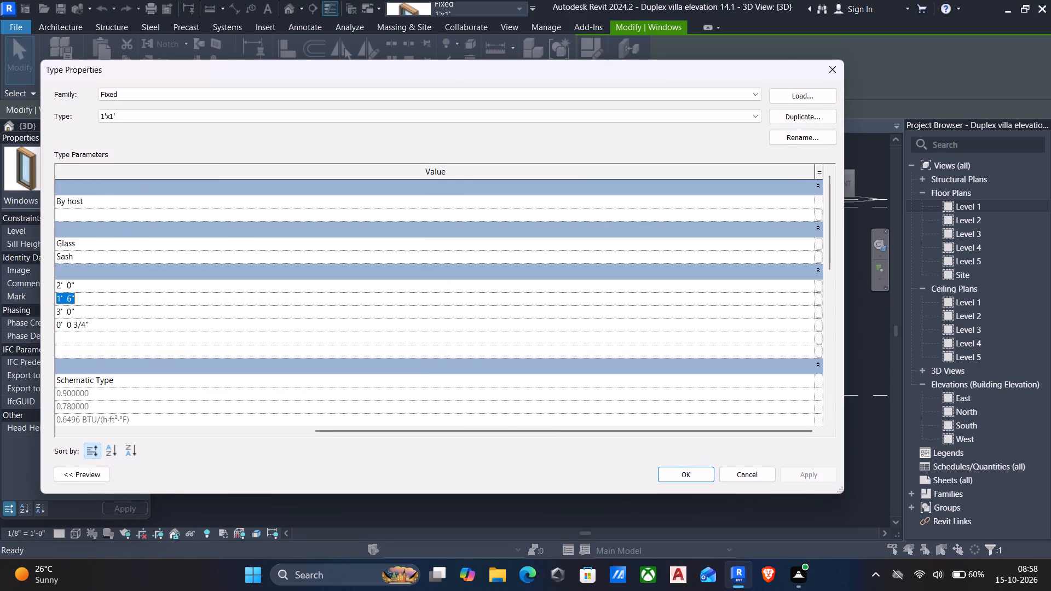
pyautogui.press('1')
pyautogui.press("'")
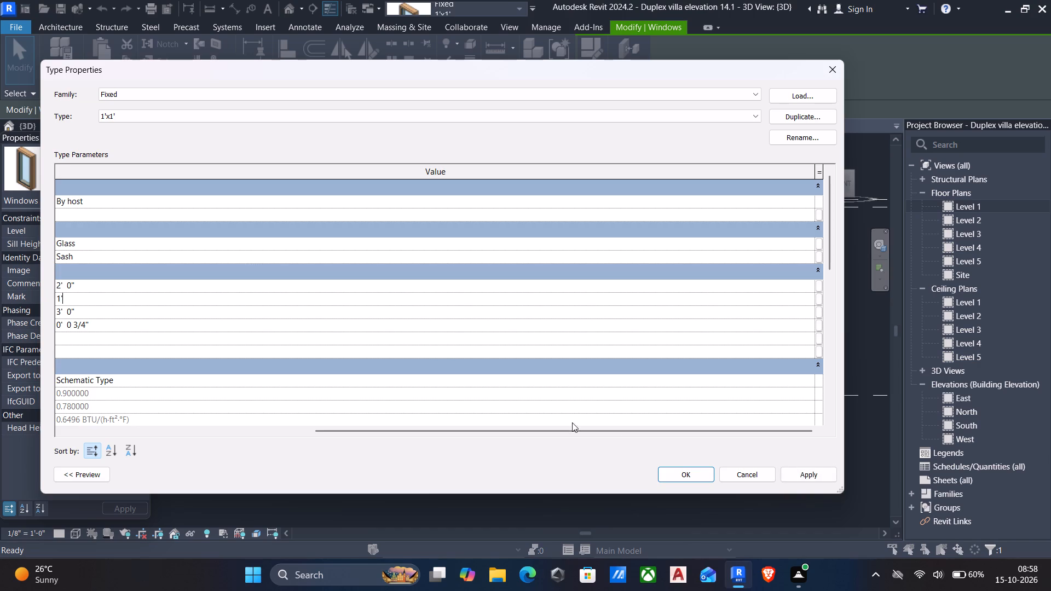
pyautogui.click(789, 471)
pyautogui.click(694, 473)
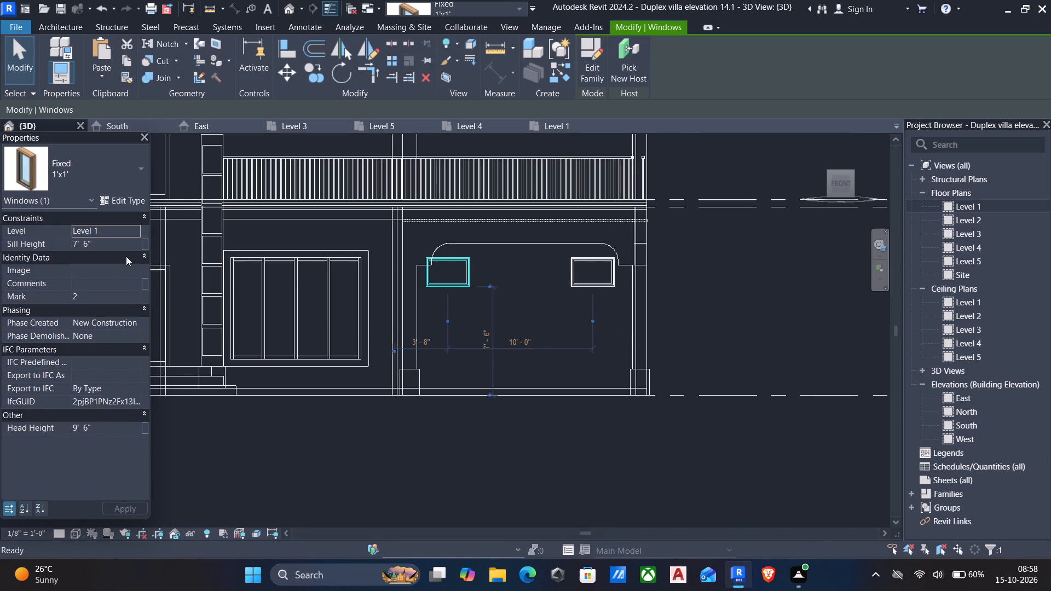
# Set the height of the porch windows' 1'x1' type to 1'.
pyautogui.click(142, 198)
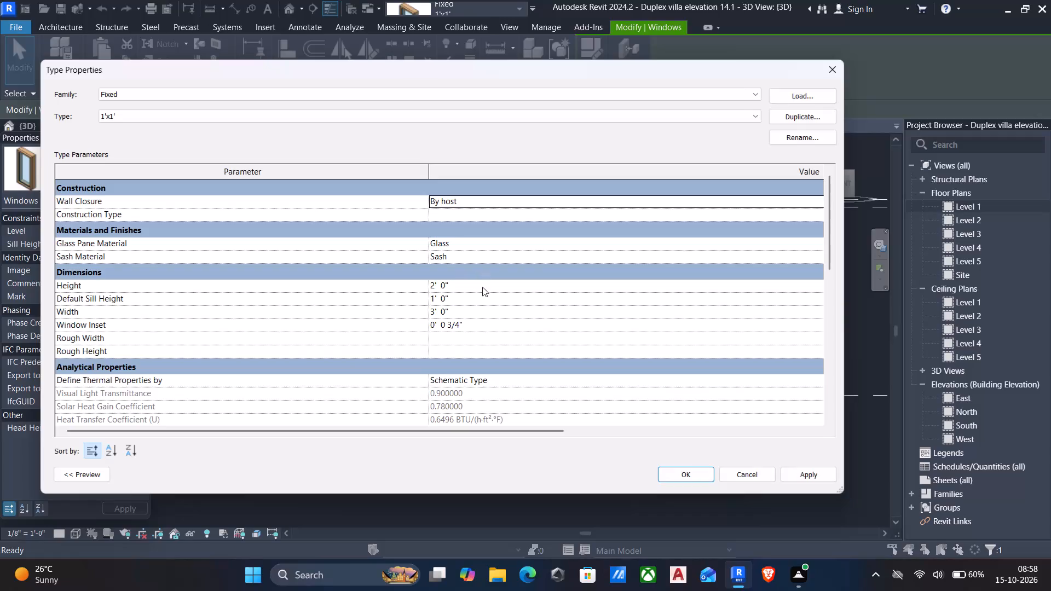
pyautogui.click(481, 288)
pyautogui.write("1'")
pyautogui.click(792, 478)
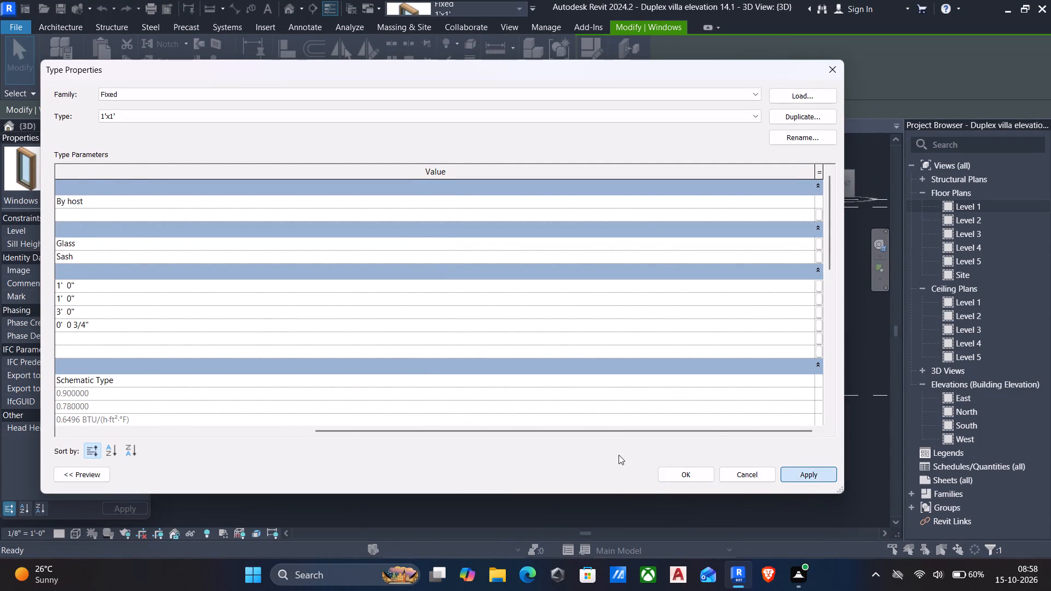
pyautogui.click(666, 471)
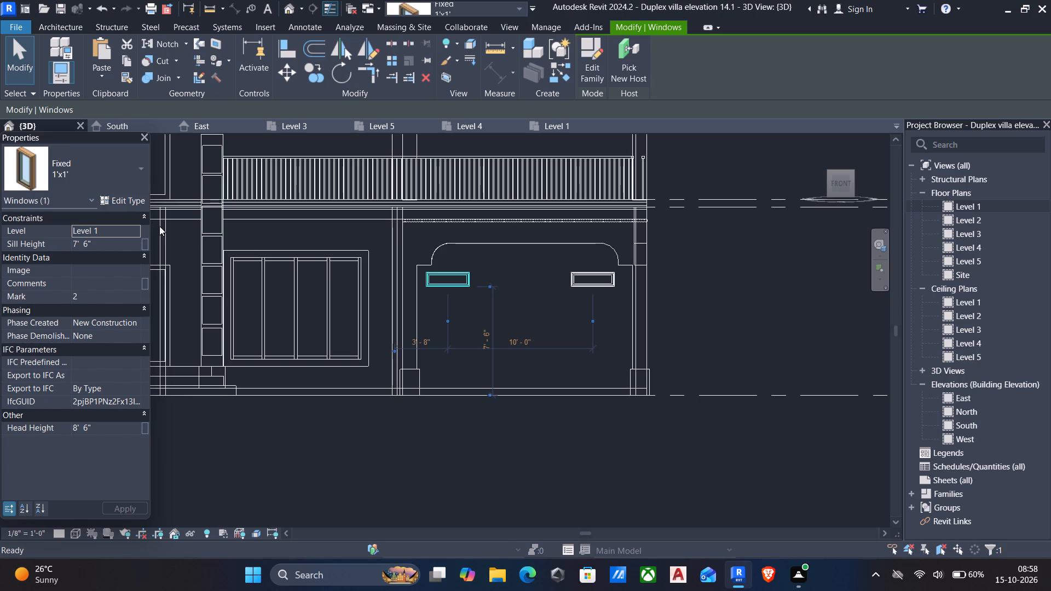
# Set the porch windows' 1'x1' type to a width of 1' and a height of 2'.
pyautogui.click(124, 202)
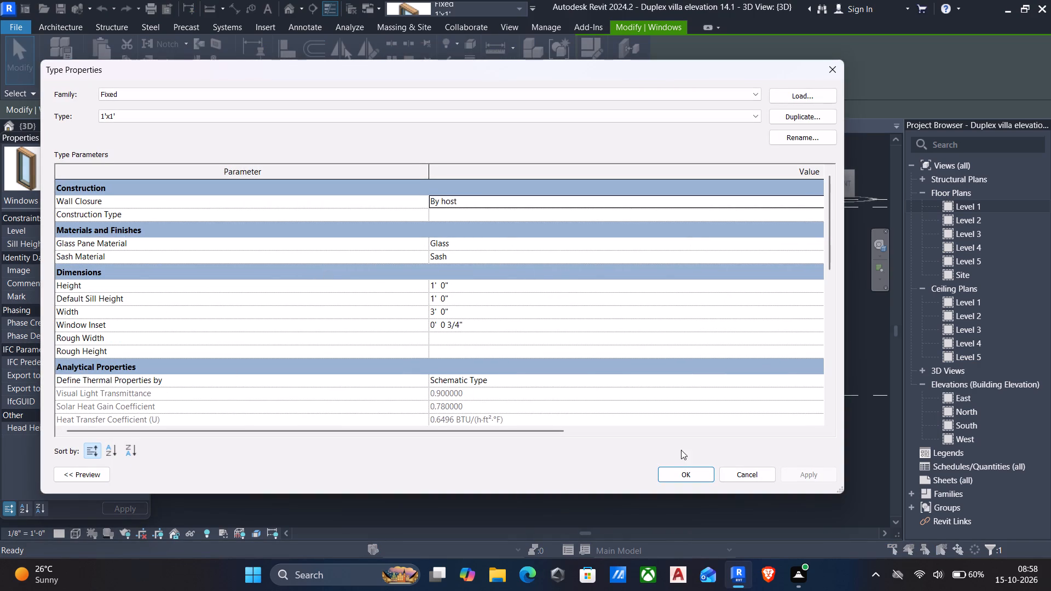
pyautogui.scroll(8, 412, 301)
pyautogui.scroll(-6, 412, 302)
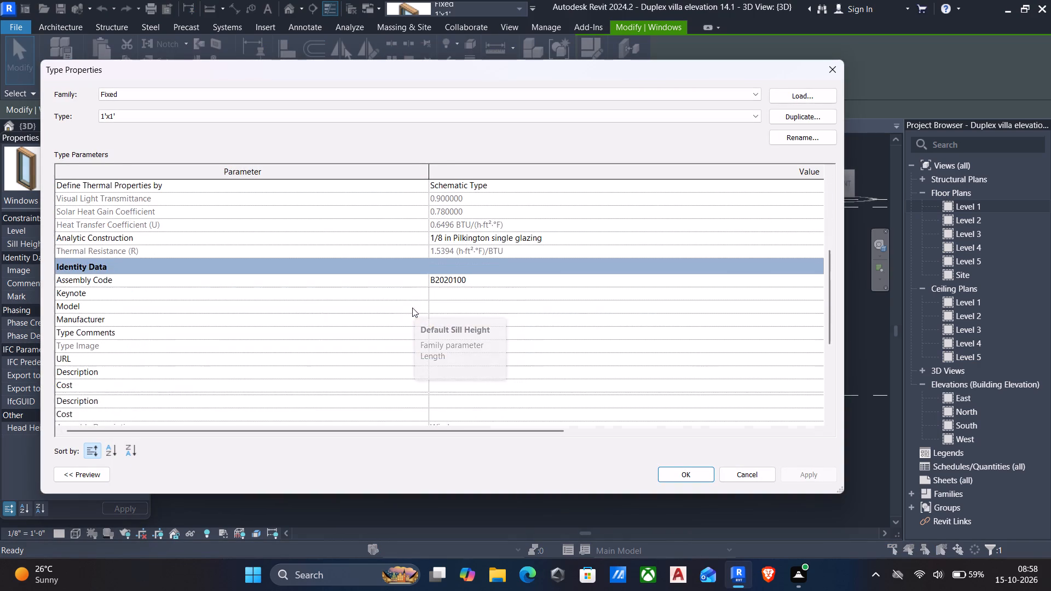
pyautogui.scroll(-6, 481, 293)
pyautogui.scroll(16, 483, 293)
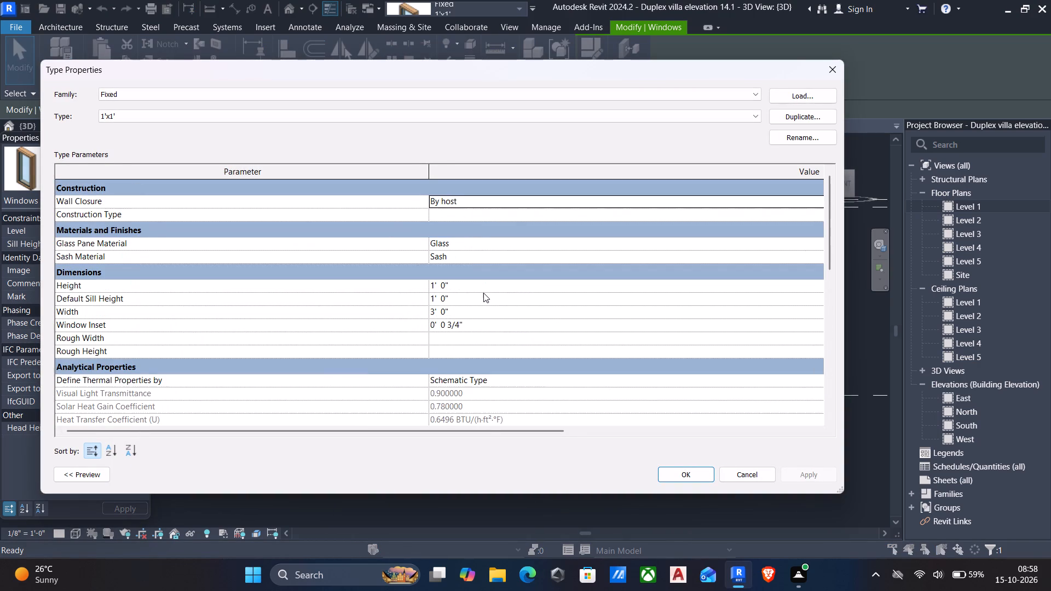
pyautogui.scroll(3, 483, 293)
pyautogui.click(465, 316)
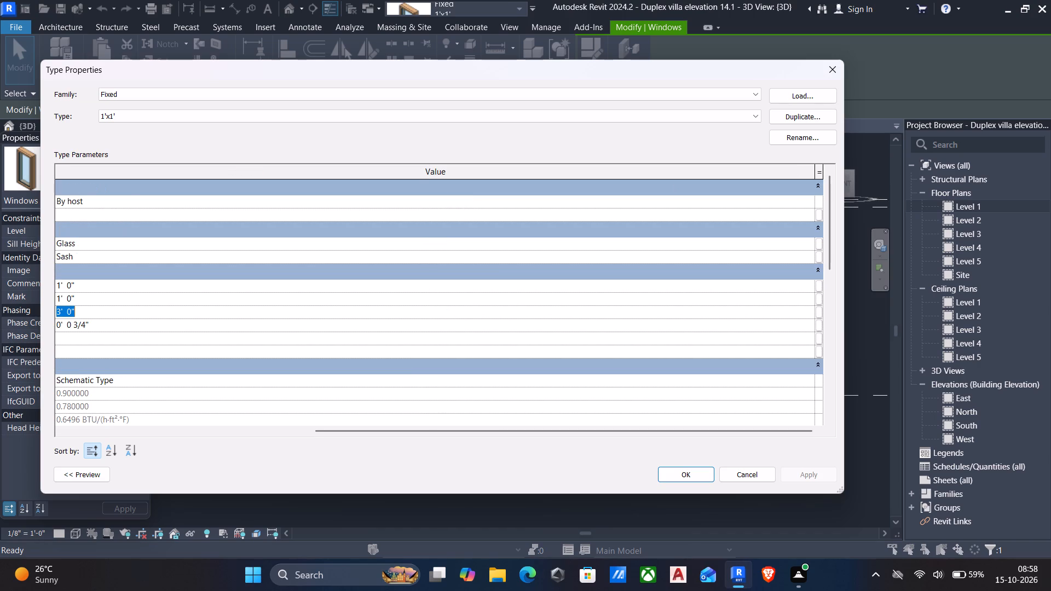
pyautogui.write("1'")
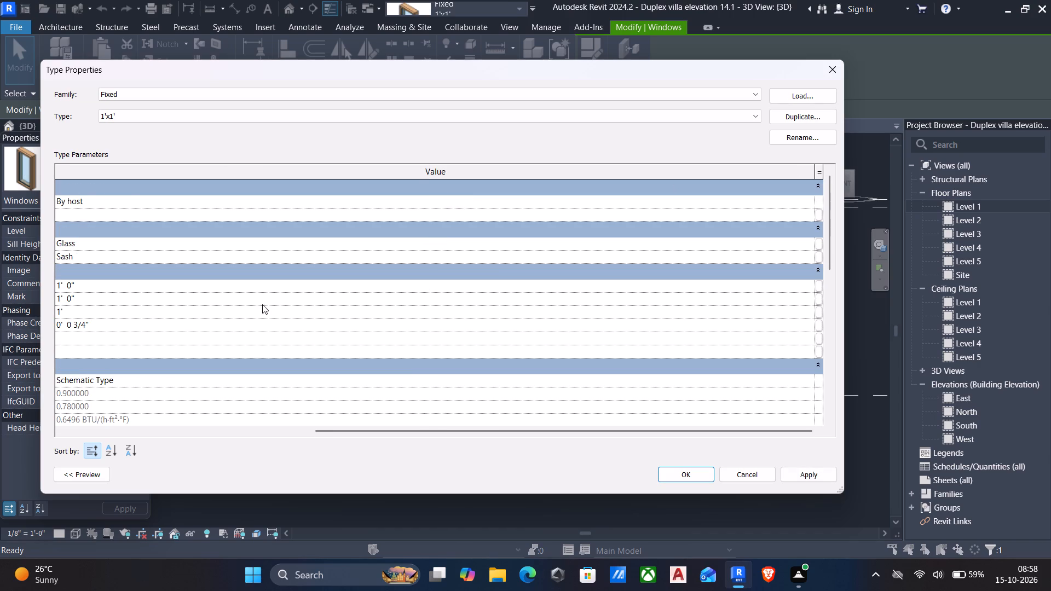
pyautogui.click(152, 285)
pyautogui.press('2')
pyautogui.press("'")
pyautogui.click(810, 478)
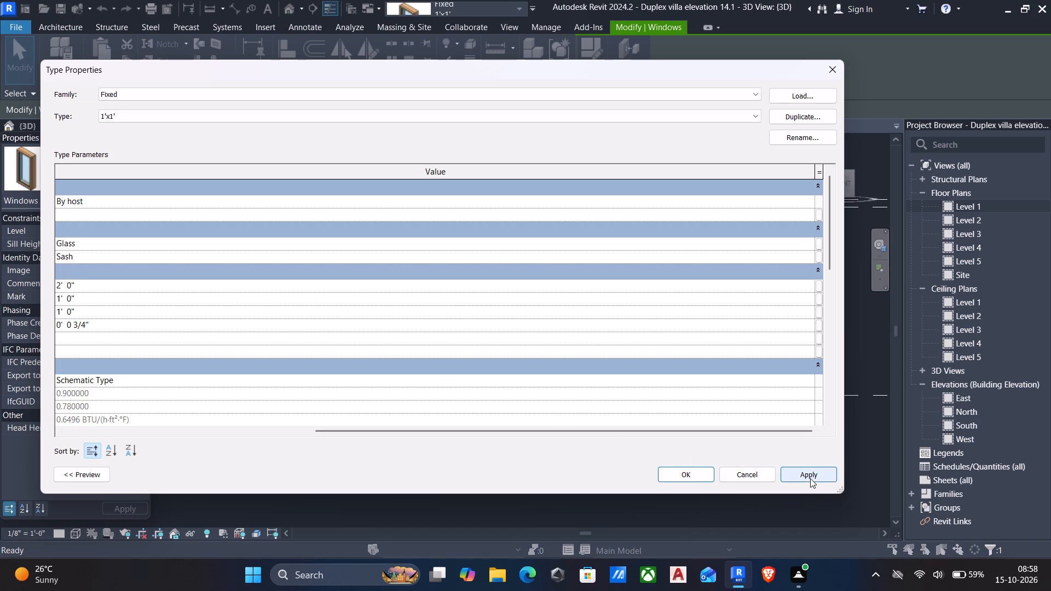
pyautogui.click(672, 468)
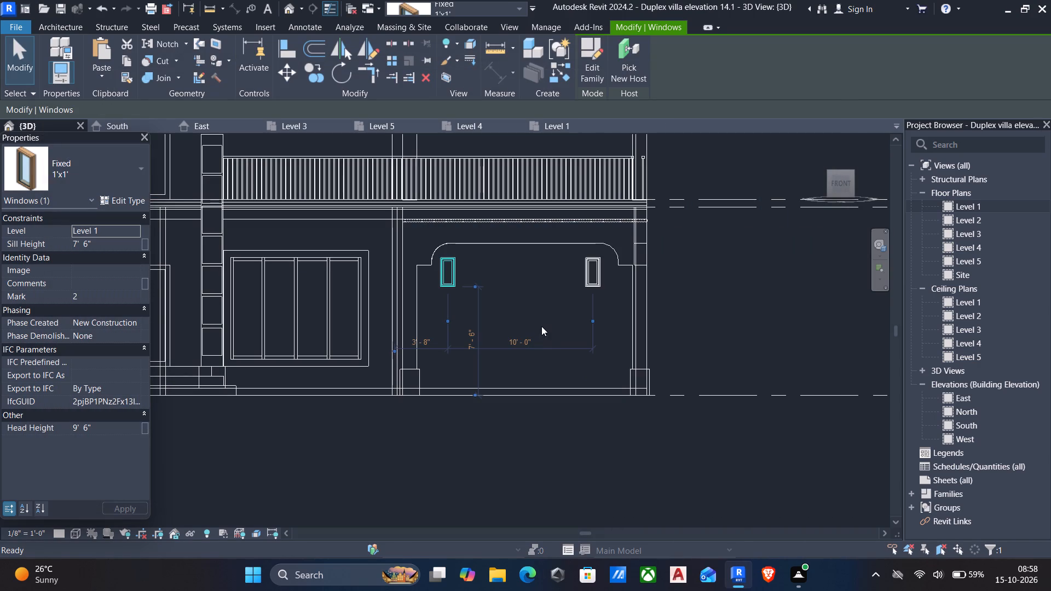
# Set the width of the porch windows' 1'x1' type to 1'6".
pyautogui.click(147, 200)
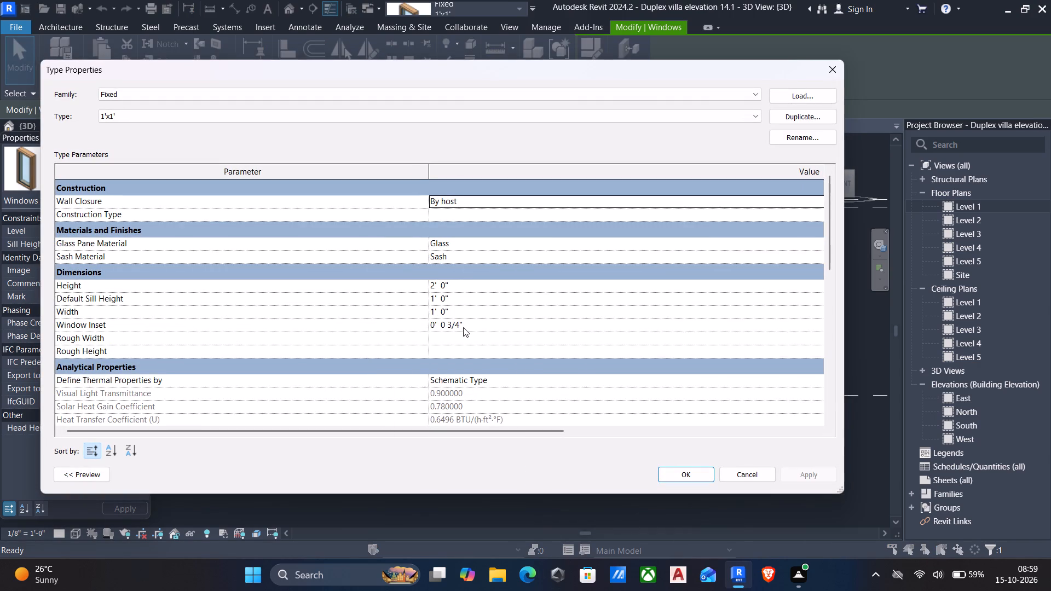
pyautogui.click(466, 315)
pyautogui.write("1'")
pyautogui.write('6"')
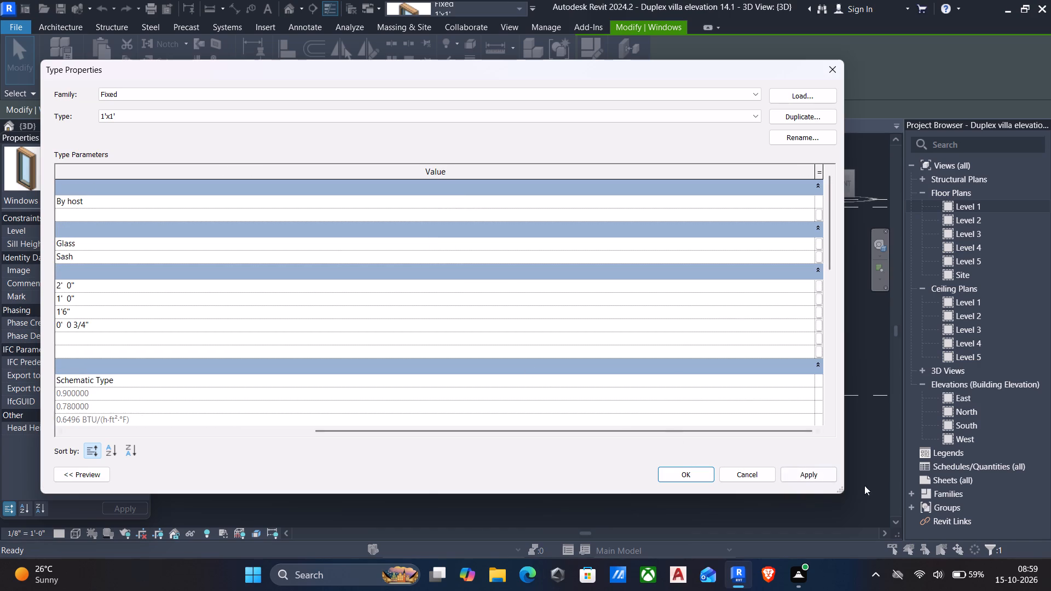
pyautogui.click(825, 473)
pyautogui.click(703, 471)
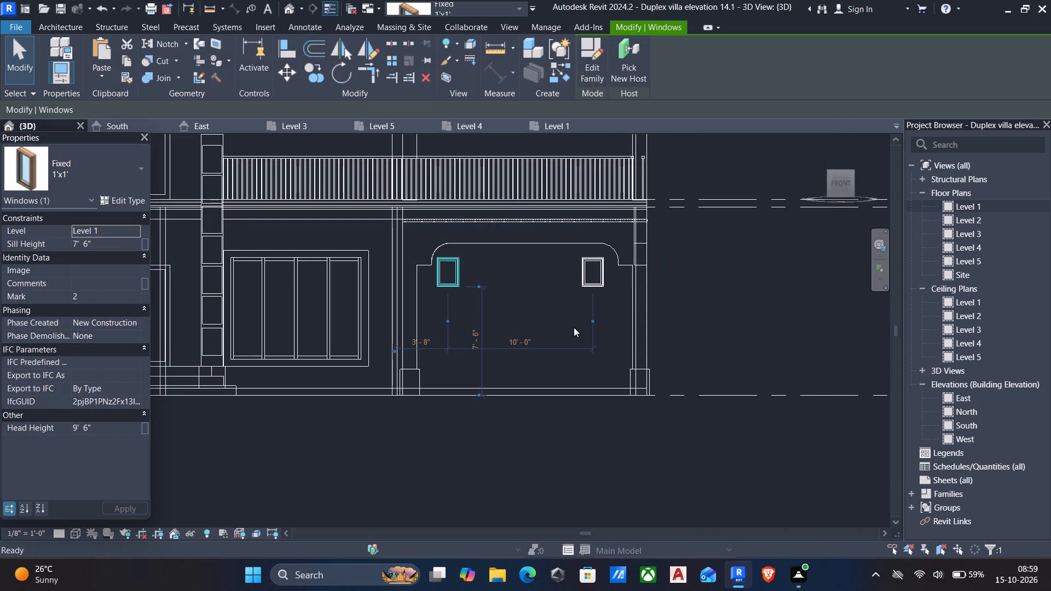
pyautogui.press('Escape')
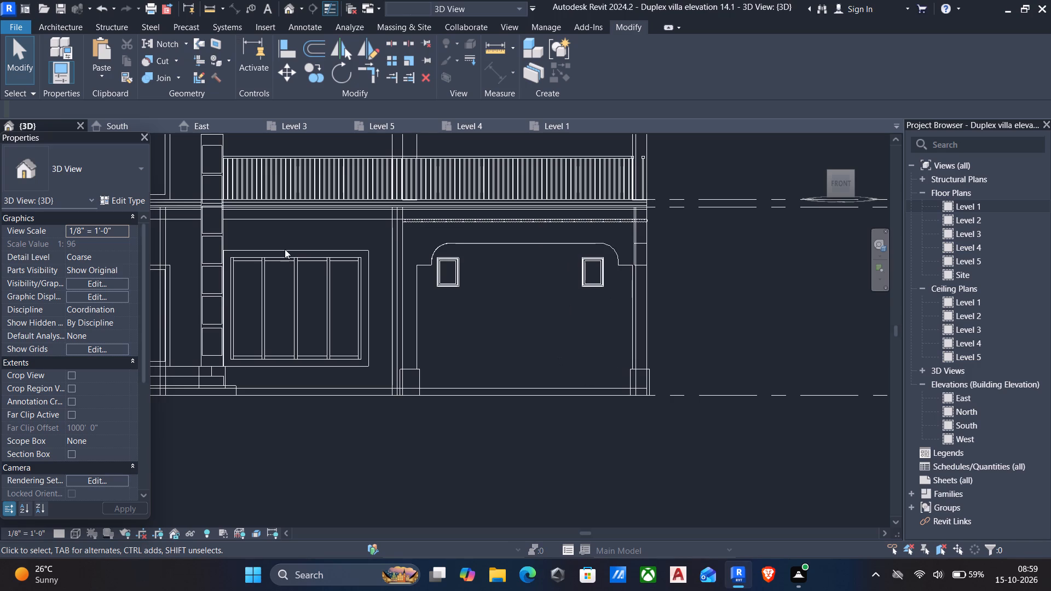
# Show the 3D view as Shaded and open the facade's in-place generic model, which includes the porch cladding, for editing.
pyautogui.click(77, 530)
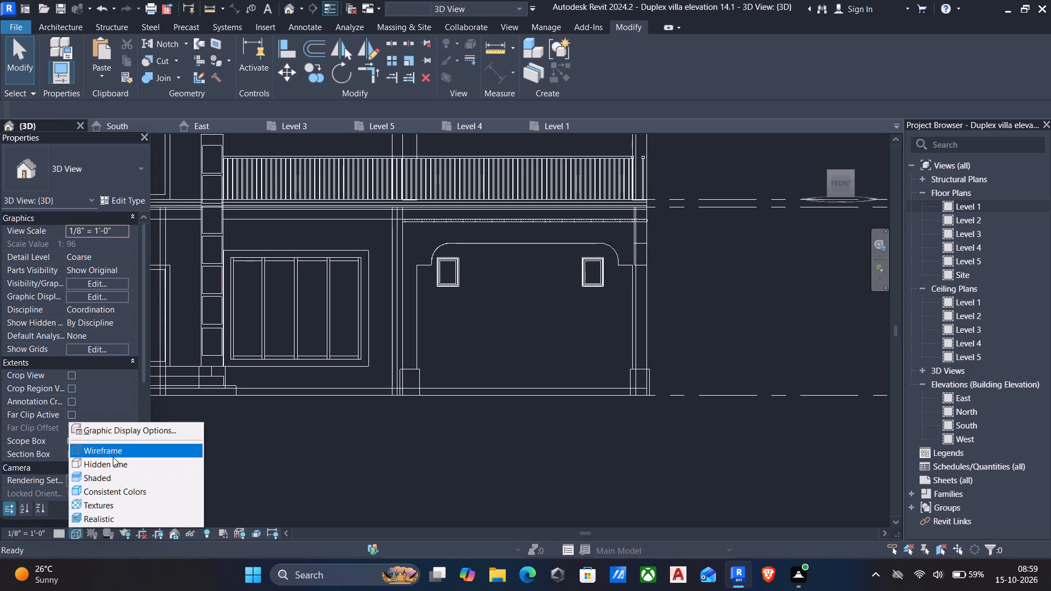
pyautogui.click(100, 475)
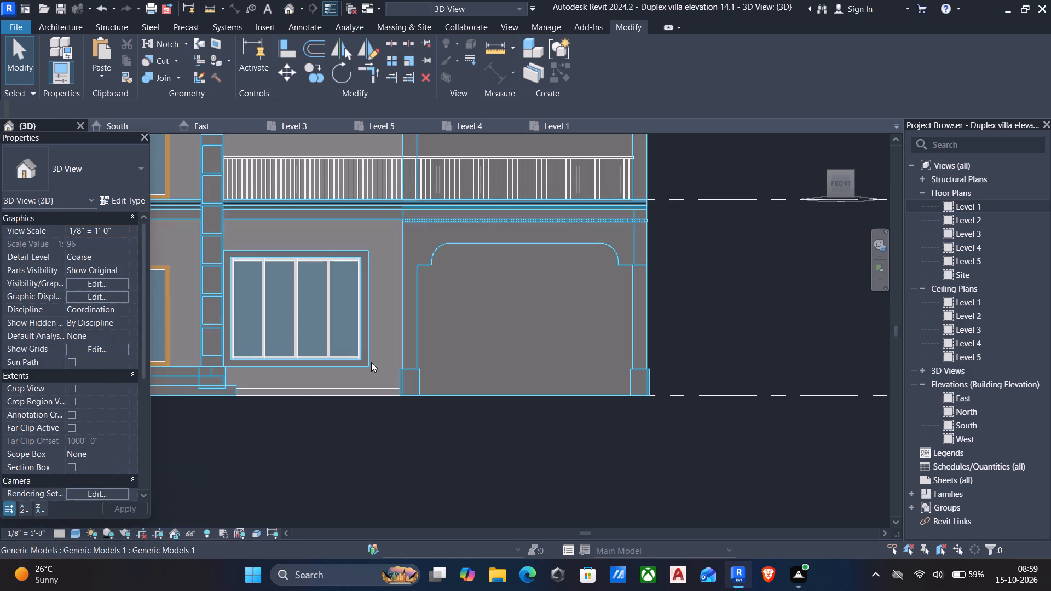
pyautogui.click(564, 396)
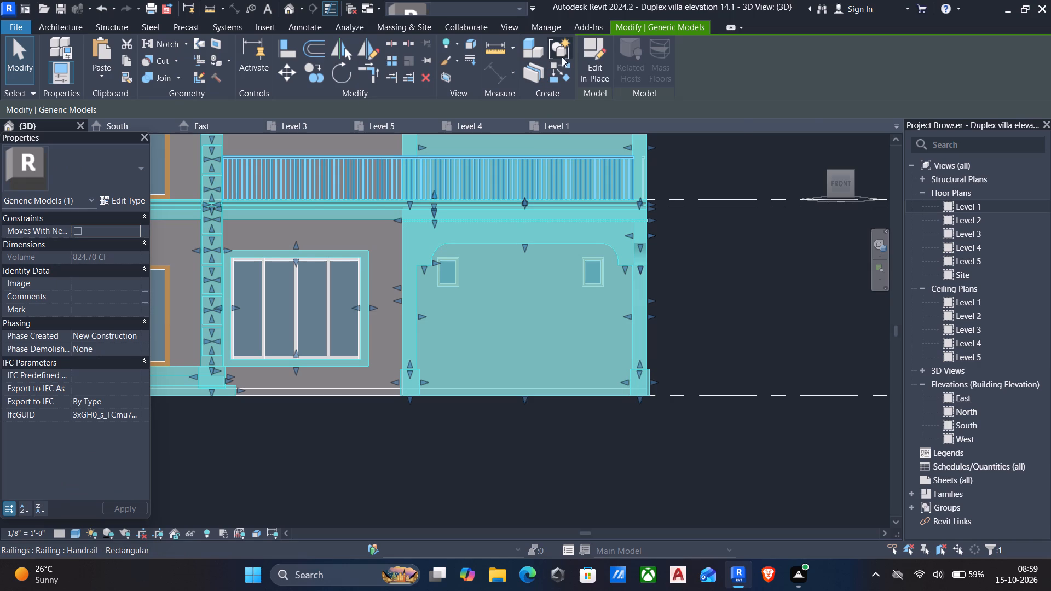
pyautogui.click(588, 59)
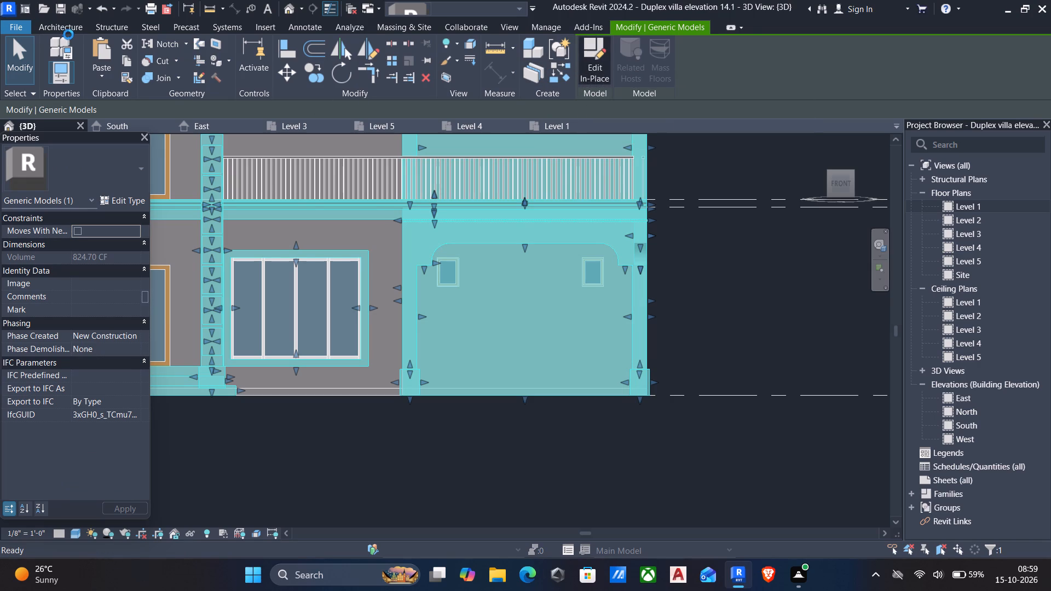
pyautogui.click(53, 28)
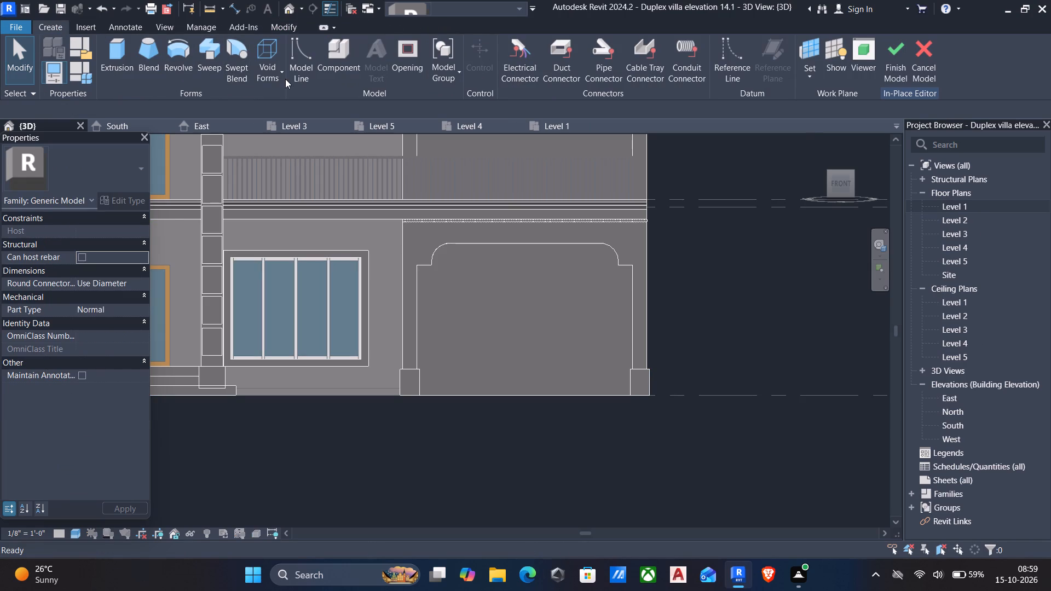
# Start a void extrusion and set its work plane to the face of the cladding panel on the ground-floor porch's back wall.
pyautogui.click(283, 74)
pyautogui.click(297, 100)
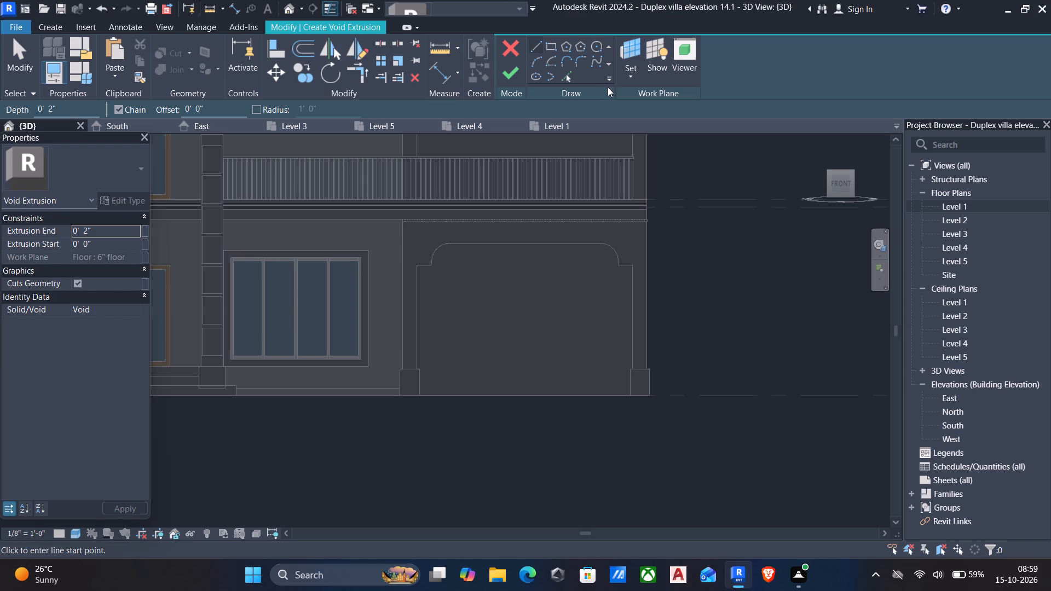
pyautogui.click(632, 73)
pyautogui.click(661, 130)
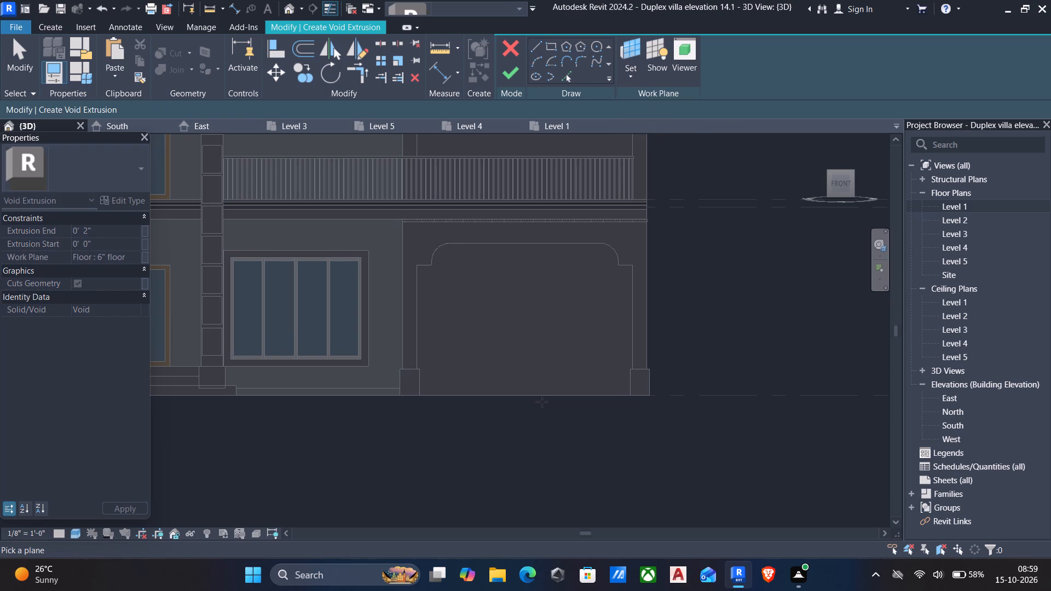
pyautogui.moveTo(539, 363); pyautogui.dragTo(530, 365, button='middle')
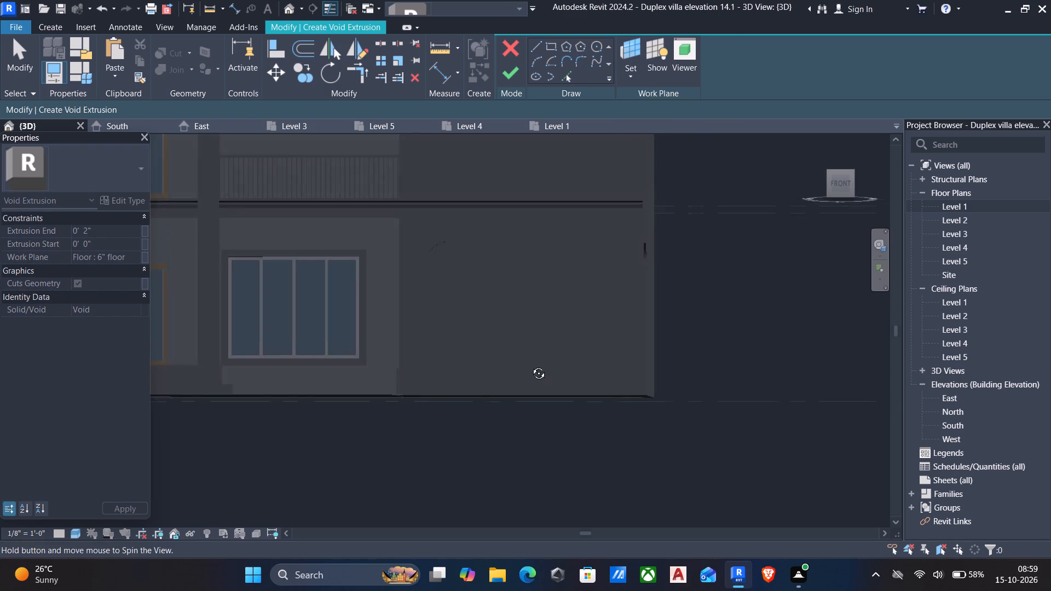
pyautogui.moveTo(530, 365); pyautogui.dragTo(517, 375, button='middle')
pyautogui.click(504, 394)
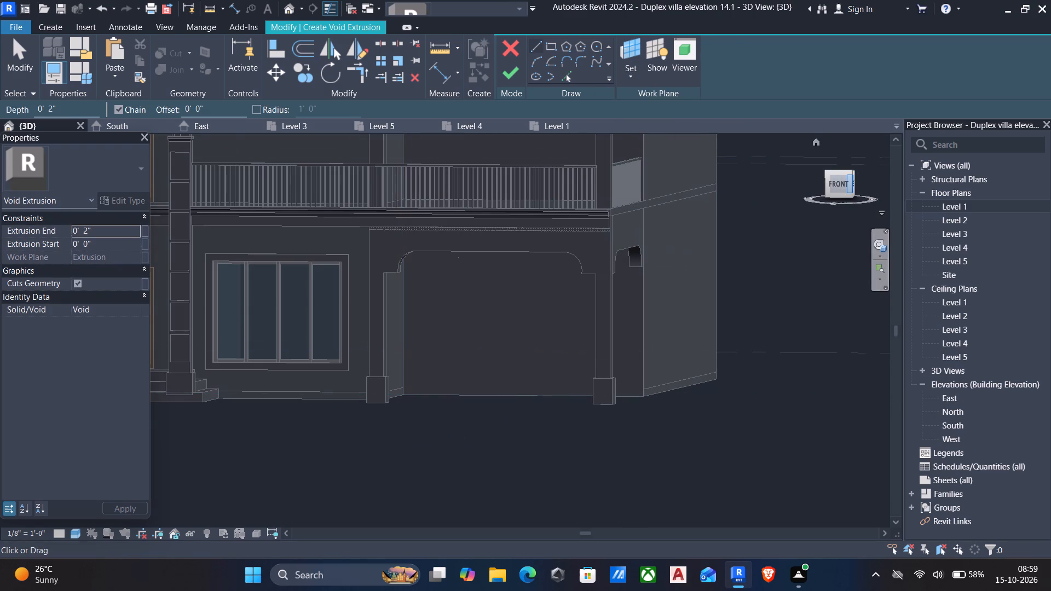
# In a wireframe front view, sketch a rectangle along the outer edges of the porch's left small window opening.
pyautogui.click(841, 184)
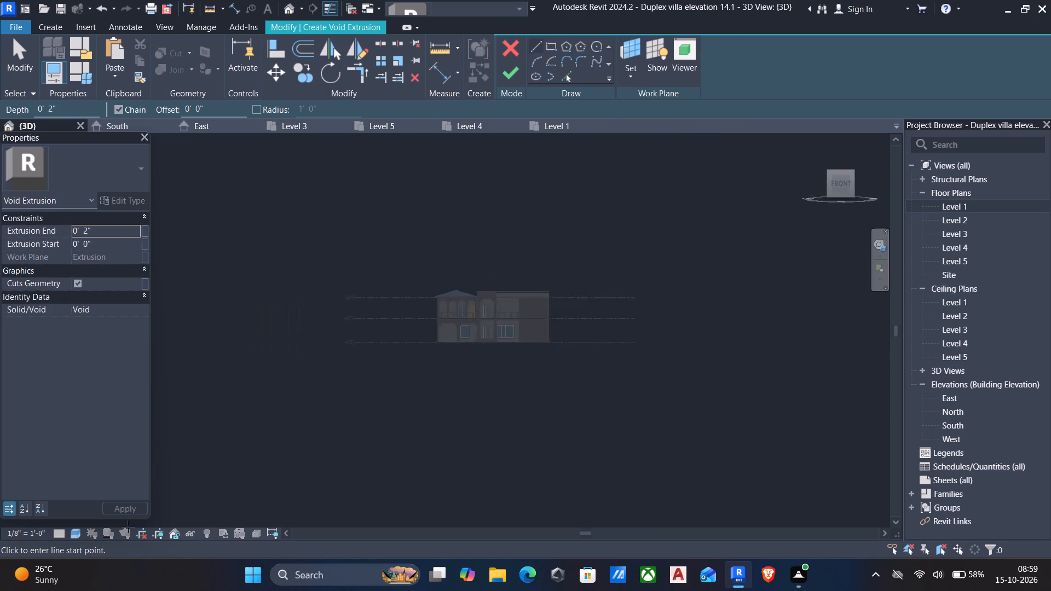
pyautogui.scroll(1, 107, 535)
pyautogui.click(72, 532)
pyautogui.click(105, 453)
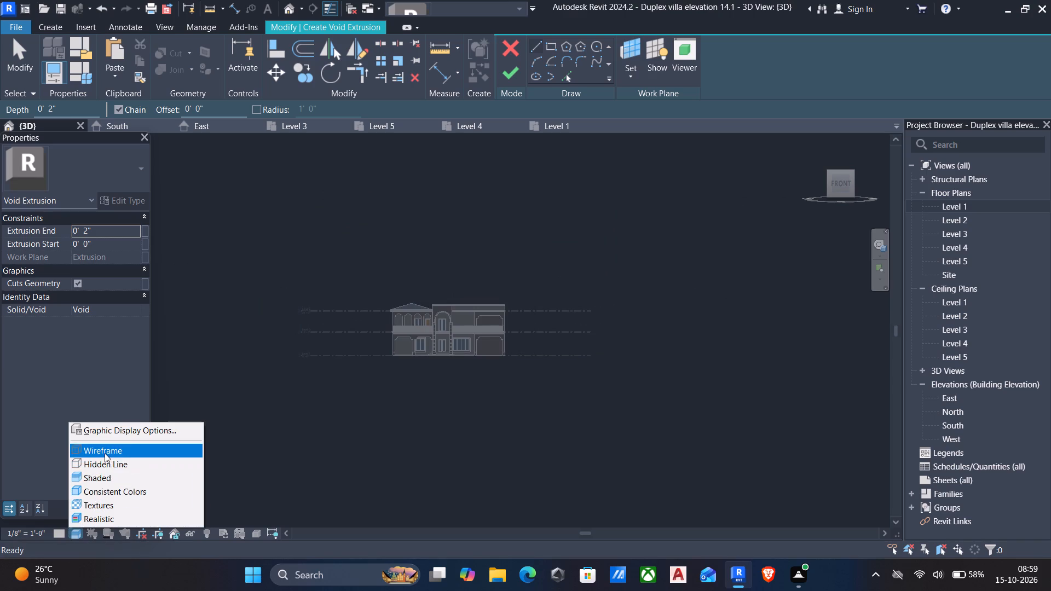
pyautogui.scroll(5, 525, 318)
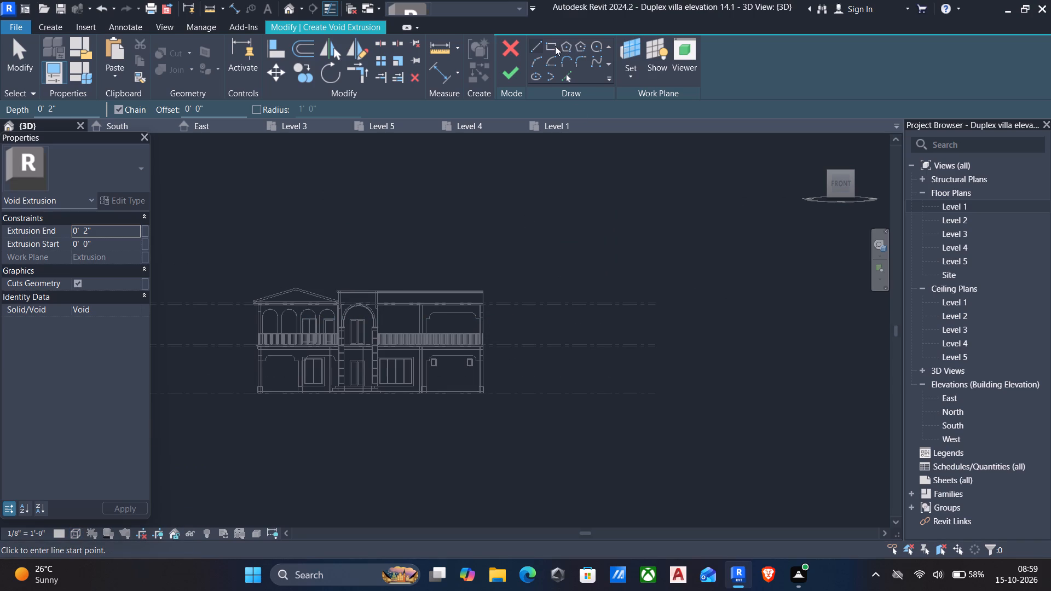
pyautogui.click(551, 49)
pyautogui.scroll(4, 413, 330)
pyautogui.scroll(10, 457, 397)
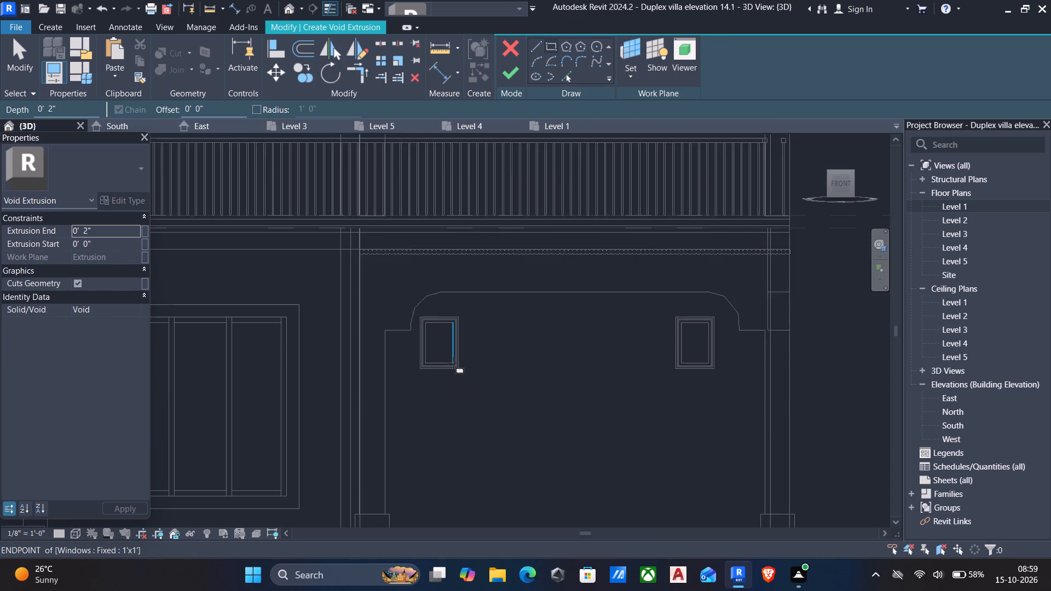
pyautogui.scroll(5, 453, 363)
pyautogui.scroll(5, 397, 299)
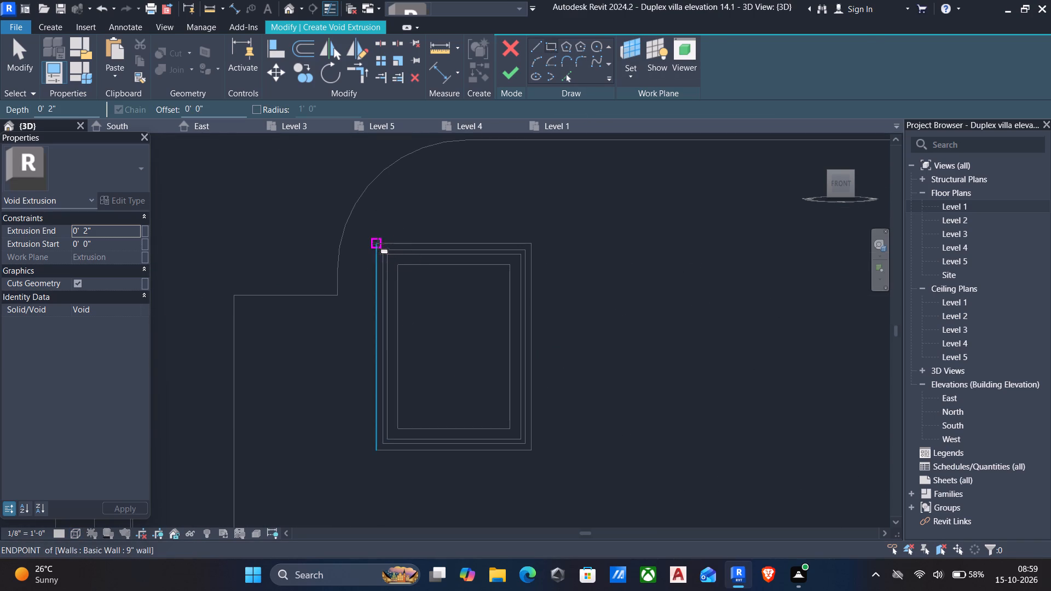
pyautogui.click(378, 244)
pyautogui.click(529, 449)
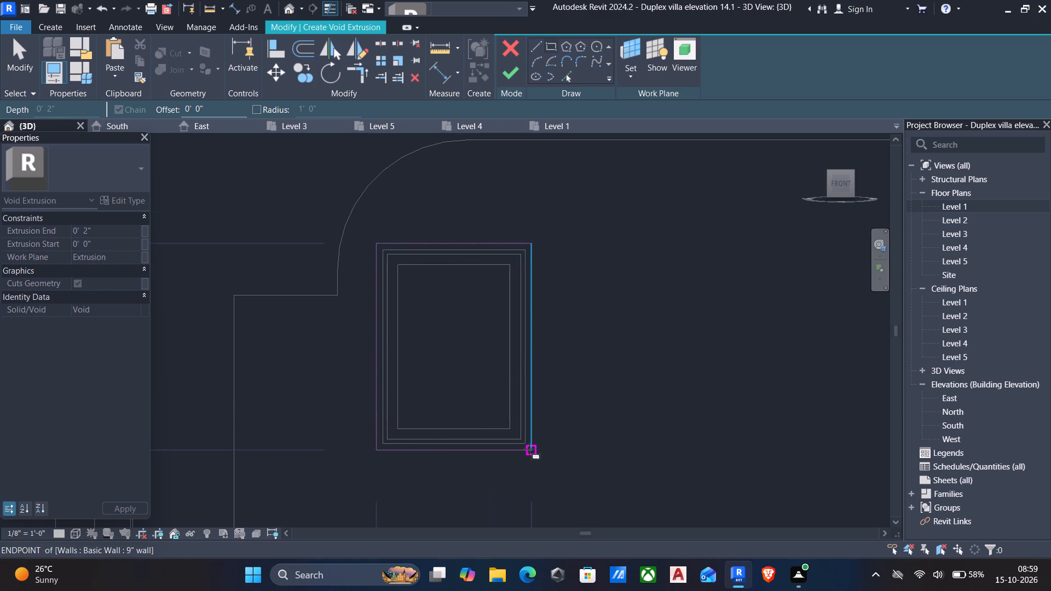
# Sketch a matching 2' high rectangle along the outer edges of the porch's right small window opening.
pyautogui.scroll(-5, 574, 414)
pyautogui.moveTo(648, 384); pyautogui.dragTo(348, 347, button='middle')
pyautogui.scroll(-3, 345, 348)
pyautogui.scroll(6, 604, 317)
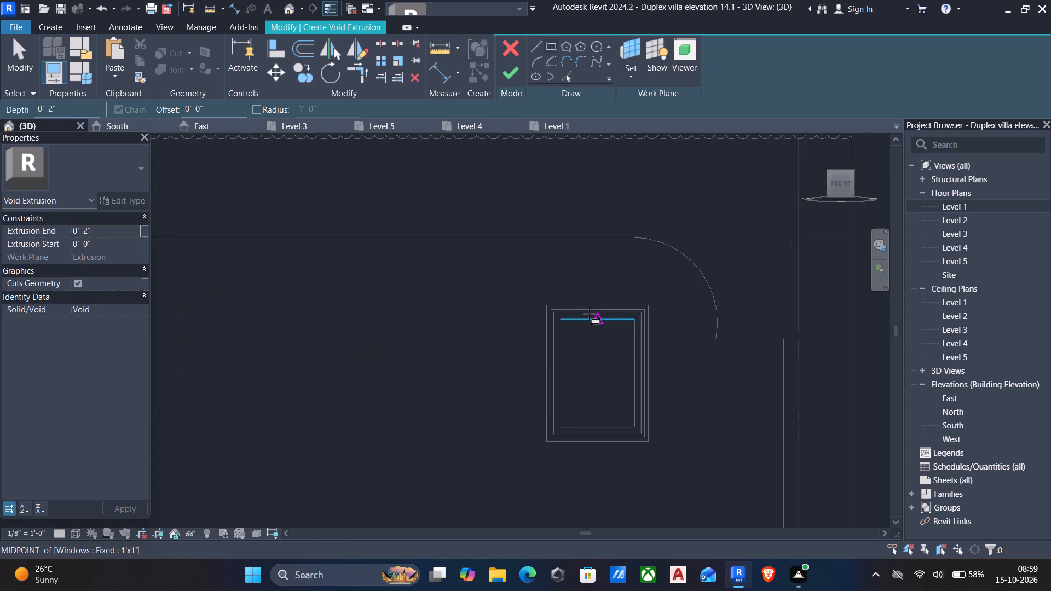
pyautogui.scroll(4, 589, 314)
pyautogui.click(514, 300)
pyautogui.scroll(-5, 541, 363)
pyautogui.moveTo(591, 405); pyautogui.dragTo(592, 399, button='middle')
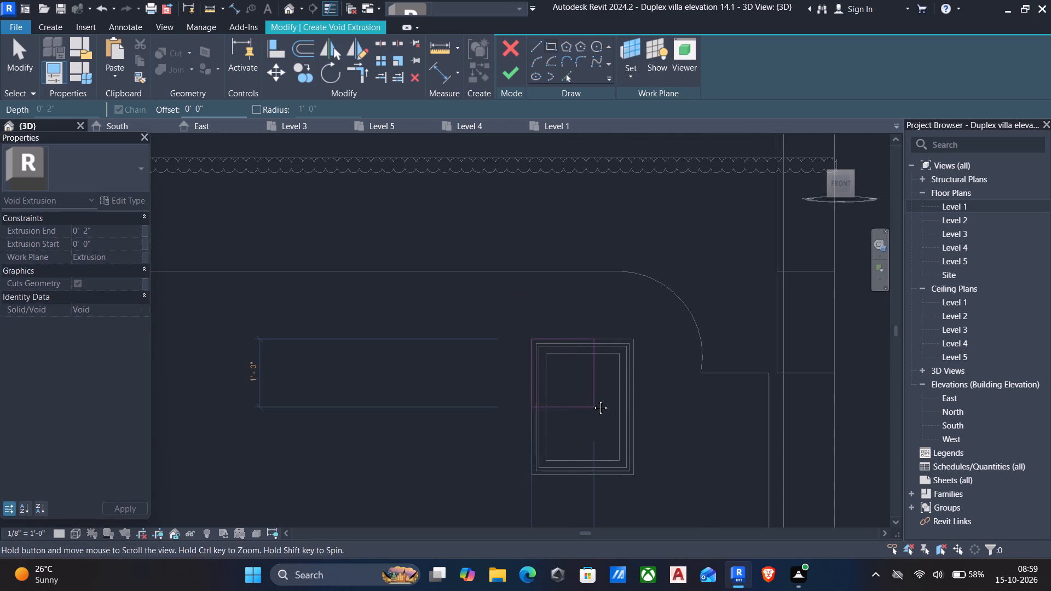
pyautogui.moveTo(592, 399); pyautogui.dragTo(596, 342, button='middle')
pyautogui.scroll(4, 638, 416)
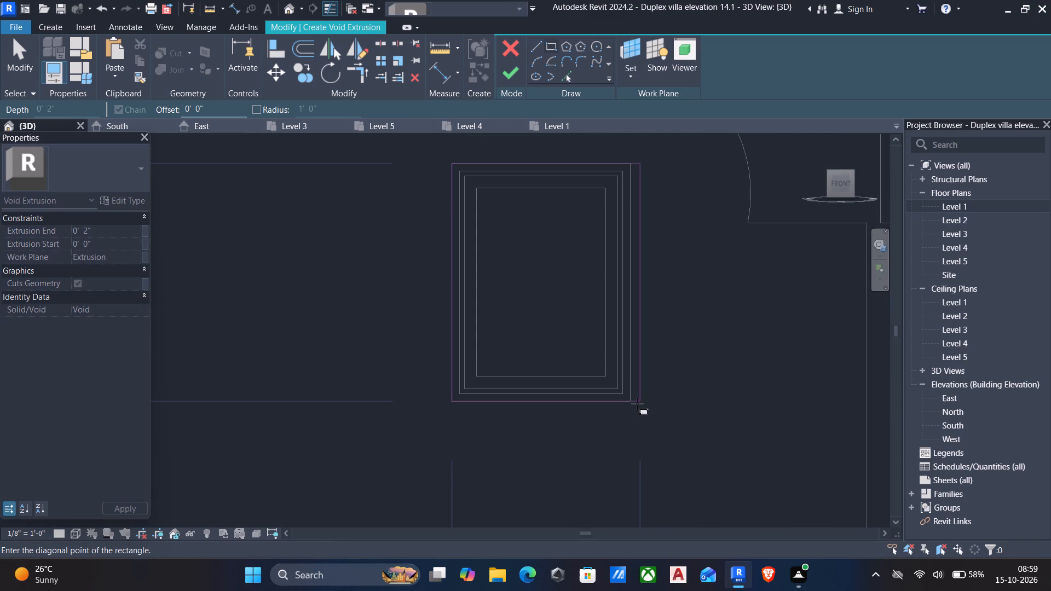
pyautogui.click(635, 403)
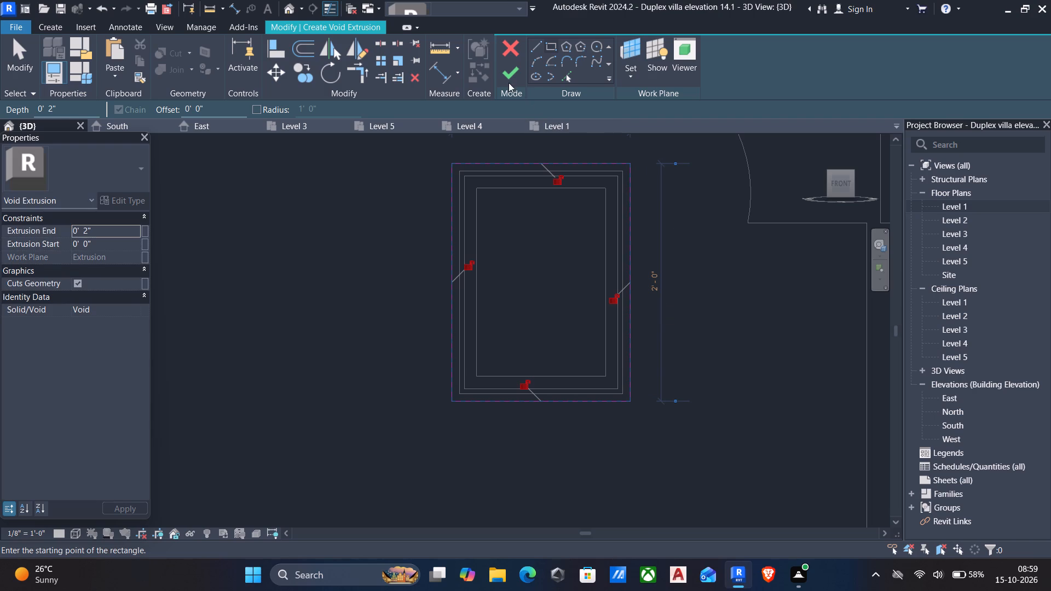
# Complete the void extrusion at 2" depth and finish the in-place model.
pyautogui.click(507, 82)
pyautogui.scroll(-3, 529, 277)
pyautogui.scroll(-1, 696, 103)
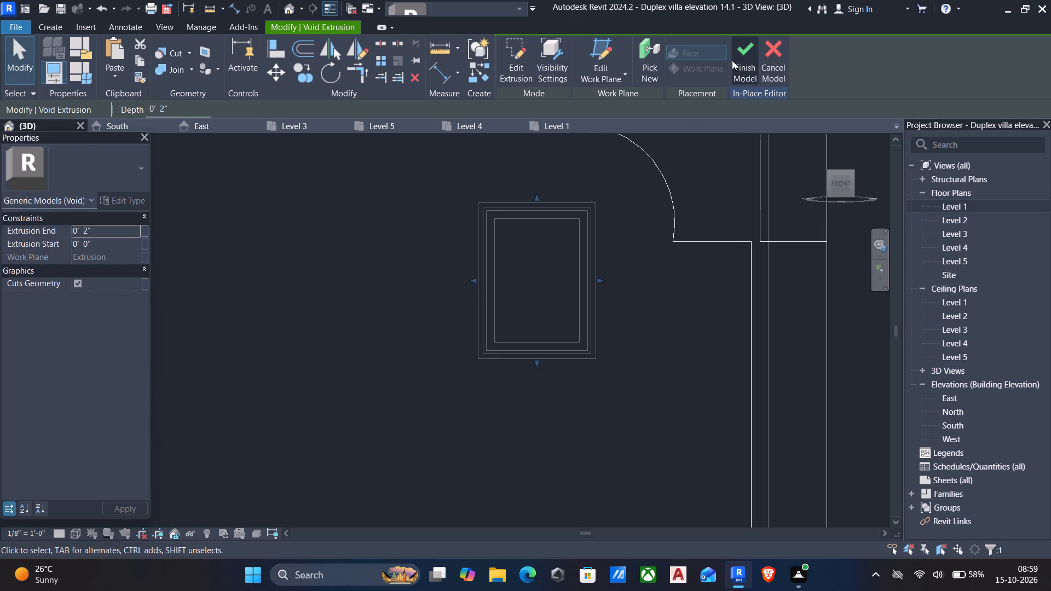
pyautogui.click(733, 59)
# Show the 3D view as Shaded and examine the porch windows and cladding openings from several angles.
pyautogui.scroll(-5, 626, 296)
pyautogui.scroll(-2, 470, 296)
pyautogui.scroll(-2, 587, 346)
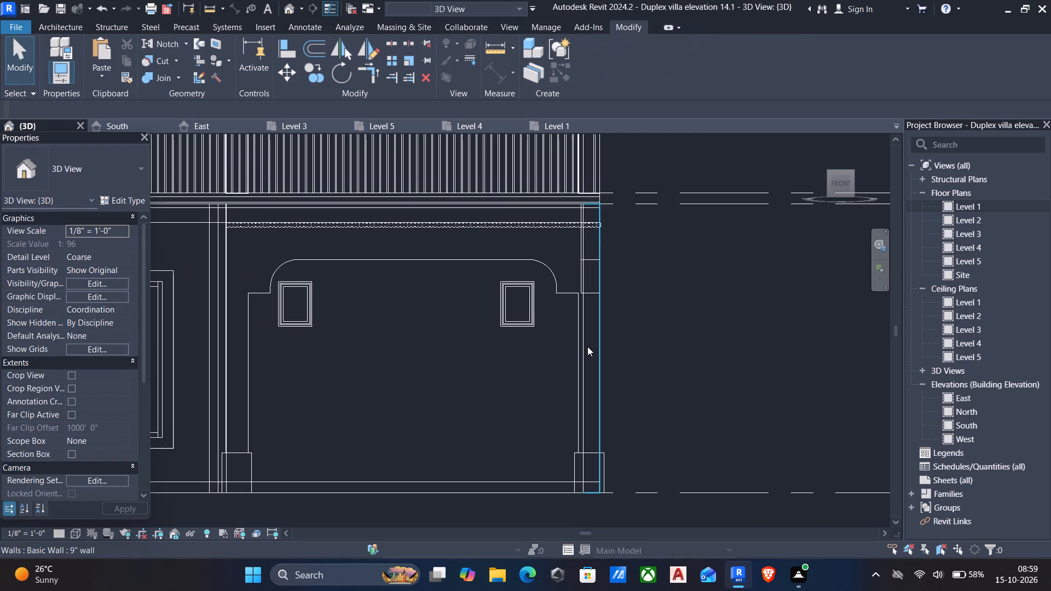
pyautogui.click(79, 531)
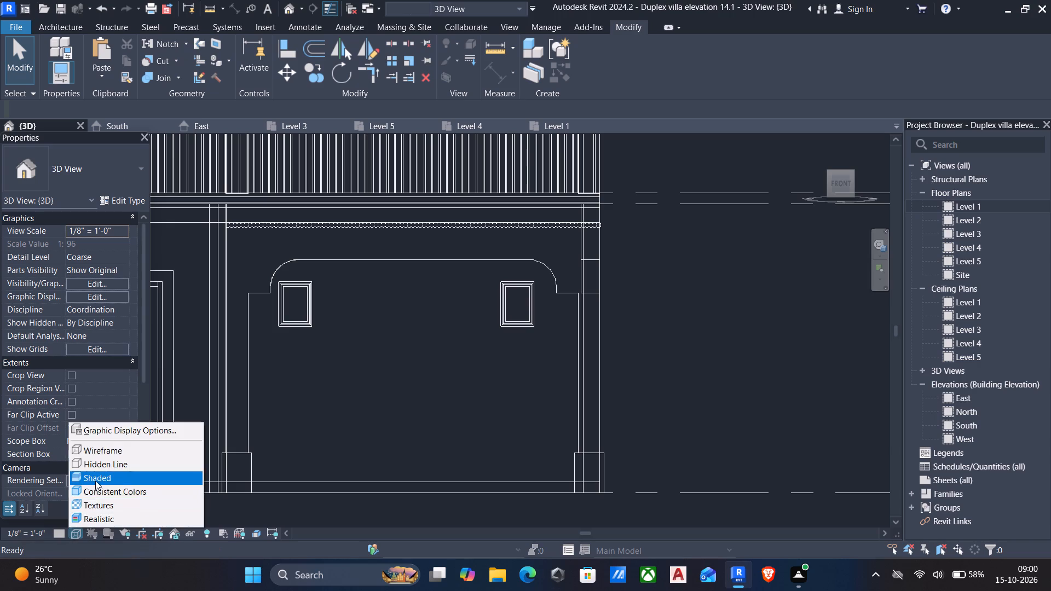
pyautogui.click(95, 480)
pyautogui.scroll(-2, 398, 430)
pyautogui.keyDown('shift'); pyautogui.moveTo(414, 418); pyautogui.dragTo(377, 442, button='middle'); pyautogui.keyUp('shift')
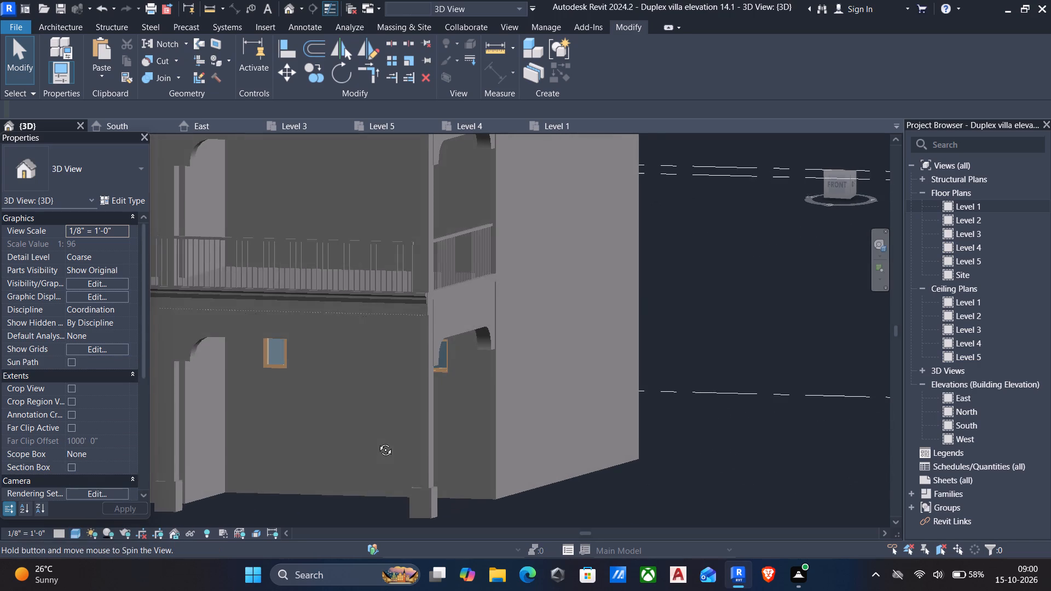
pyautogui.keyDown('shift'); pyautogui.moveTo(377, 442); pyautogui.dragTo(376, 444, button='middle'); pyautogui.keyUp('shift')
pyautogui.moveTo(375, 444); pyautogui.dragTo(447, 391, button='middle')
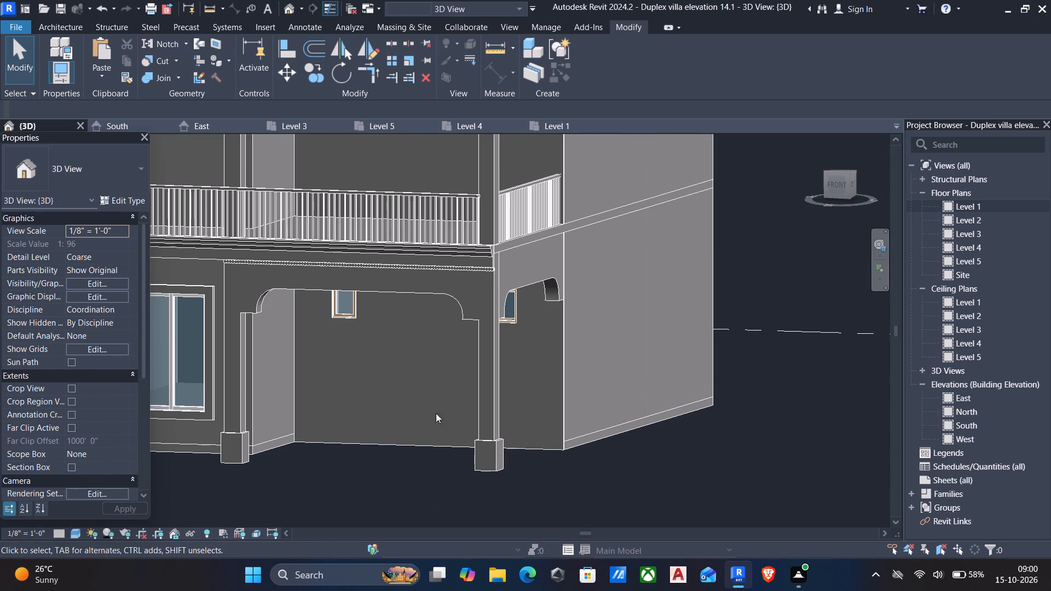
pyautogui.scroll(-4, 389, 337)
pyautogui.keyDown('shift'); pyautogui.moveTo(443, 388); pyautogui.dragTo(528, 402, button='middle'); pyautogui.keyUp('shift')
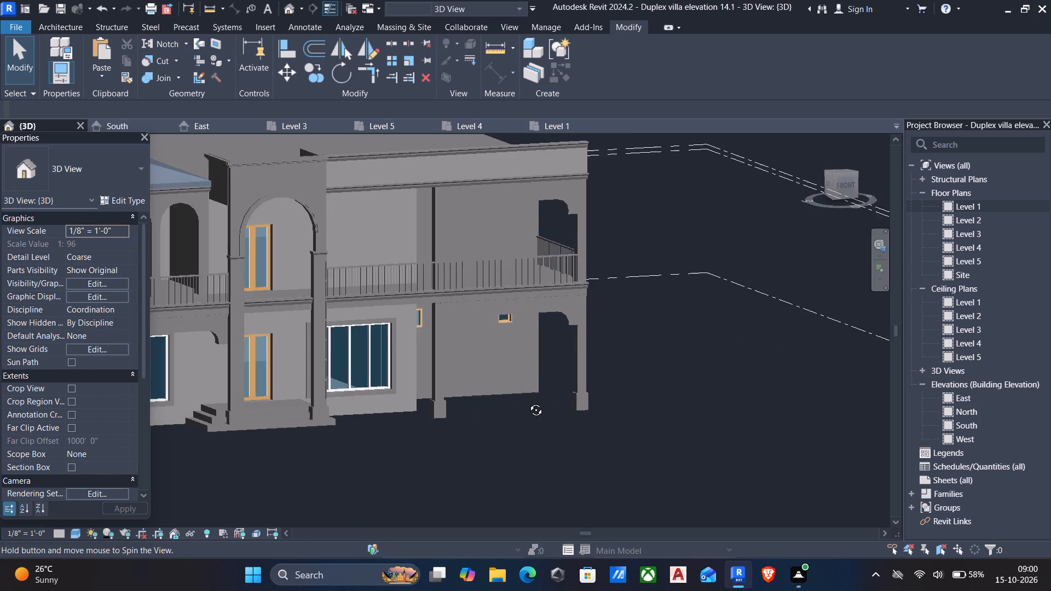
pyautogui.keyDown('shift'); pyautogui.moveTo(528, 402); pyautogui.dragTo(426, 403, button='middle'); pyautogui.keyUp('shift')
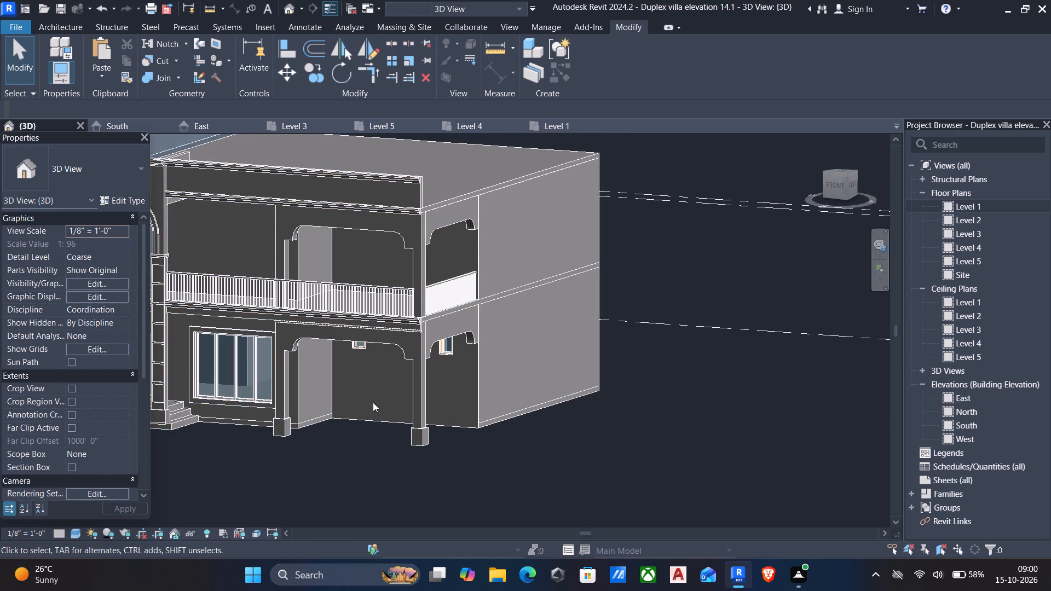
# Copy the ground-floor porch's left 1'x1' window and paste it aligned to Level 3.
pyautogui.click(360, 348)
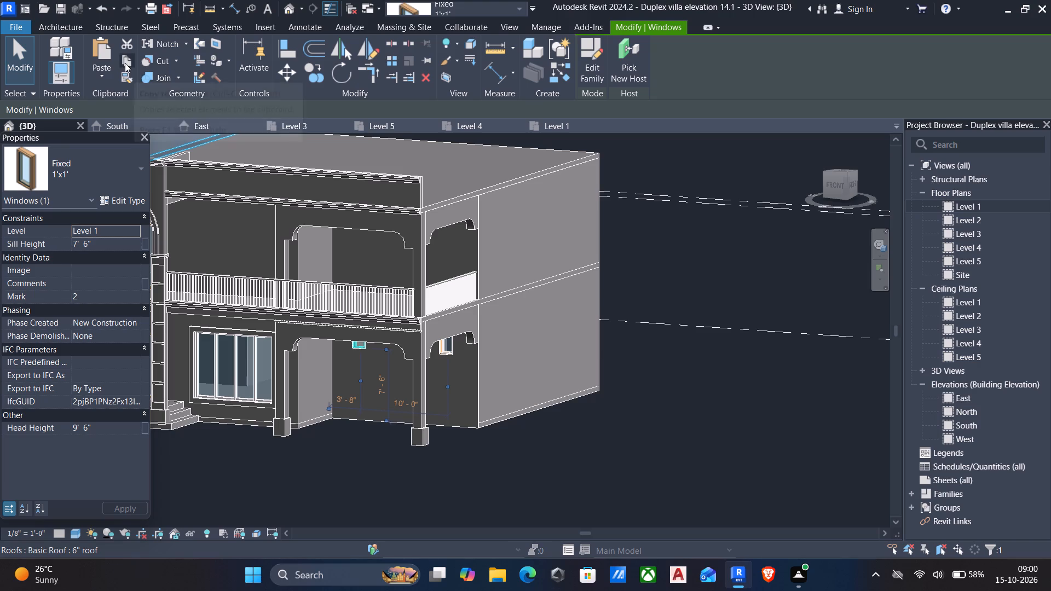
pyautogui.click(123, 61)
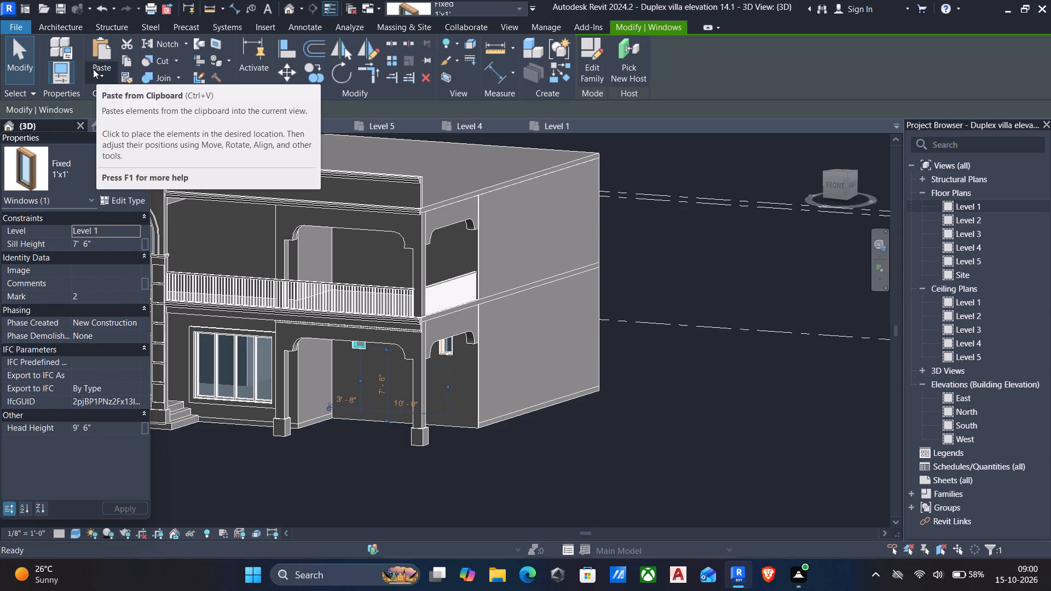
pyautogui.click(100, 77)
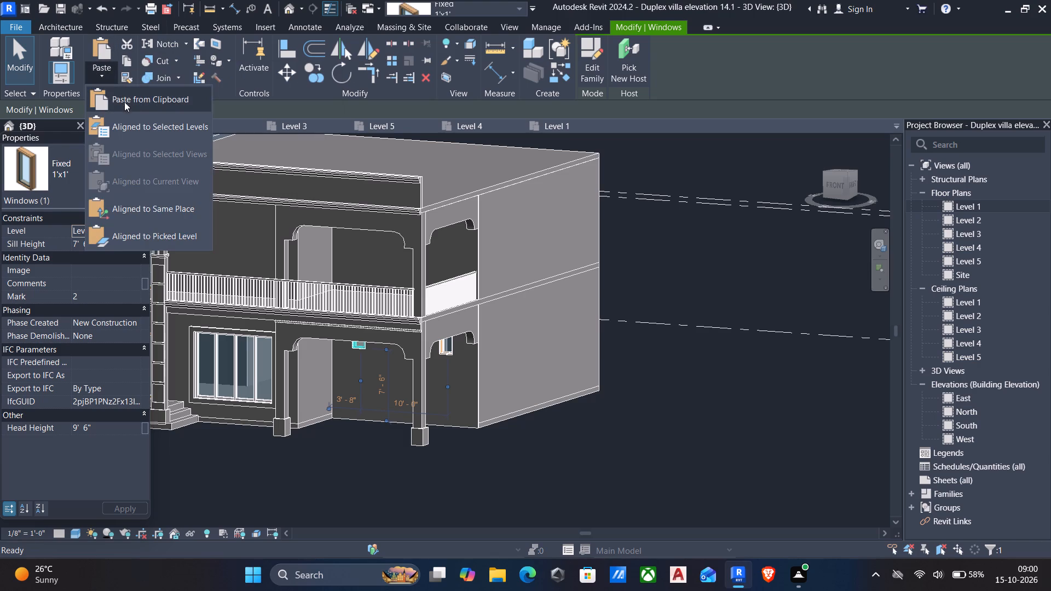
pyautogui.click(145, 126)
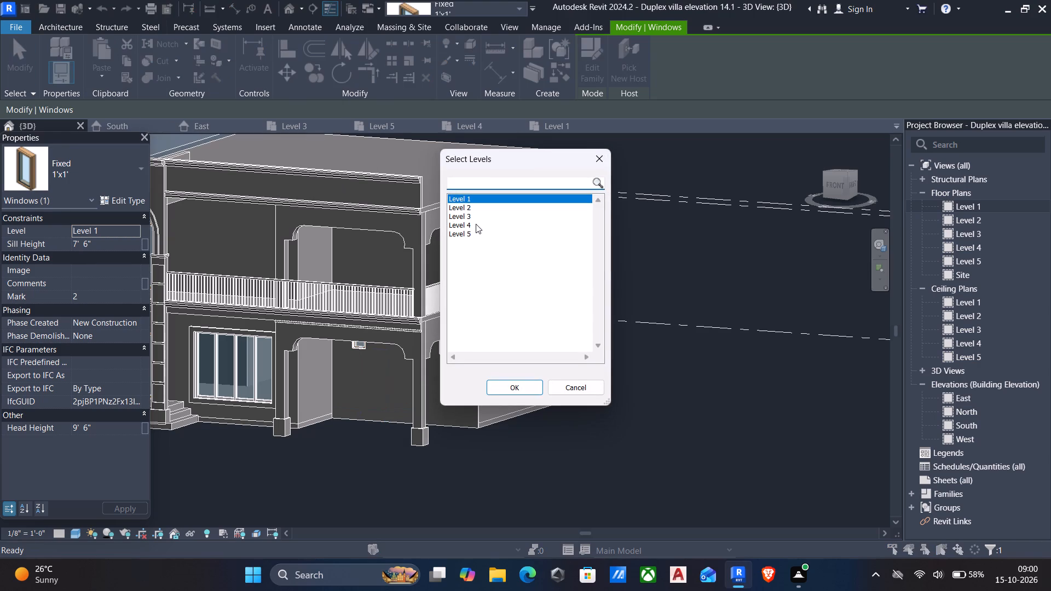
pyautogui.click(465, 216)
pyautogui.click(513, 384)
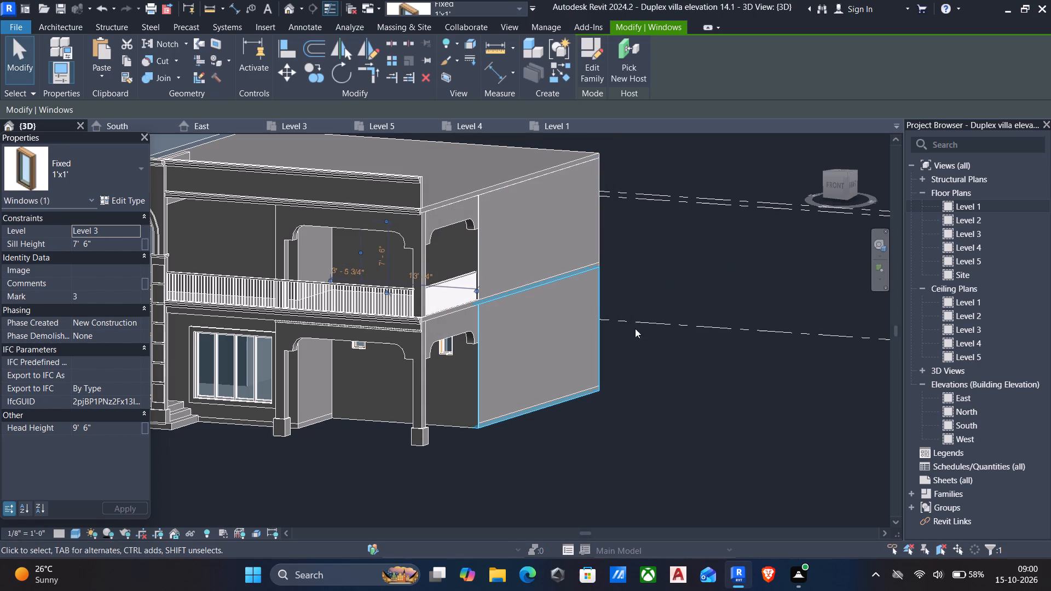
# Show the upper floor around the pasted window in a front 3D view with Wireframe style.
pyautogui.click(832, 188)
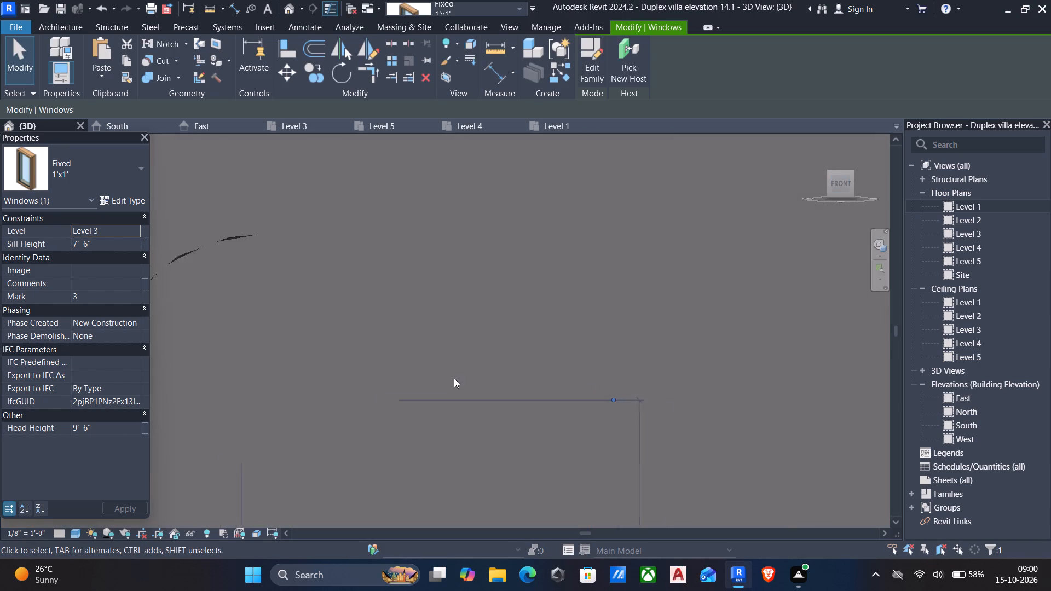
pyautogui.scroll(-14, 452, 380)
pyautogui.scroll(-5, 435, 425)
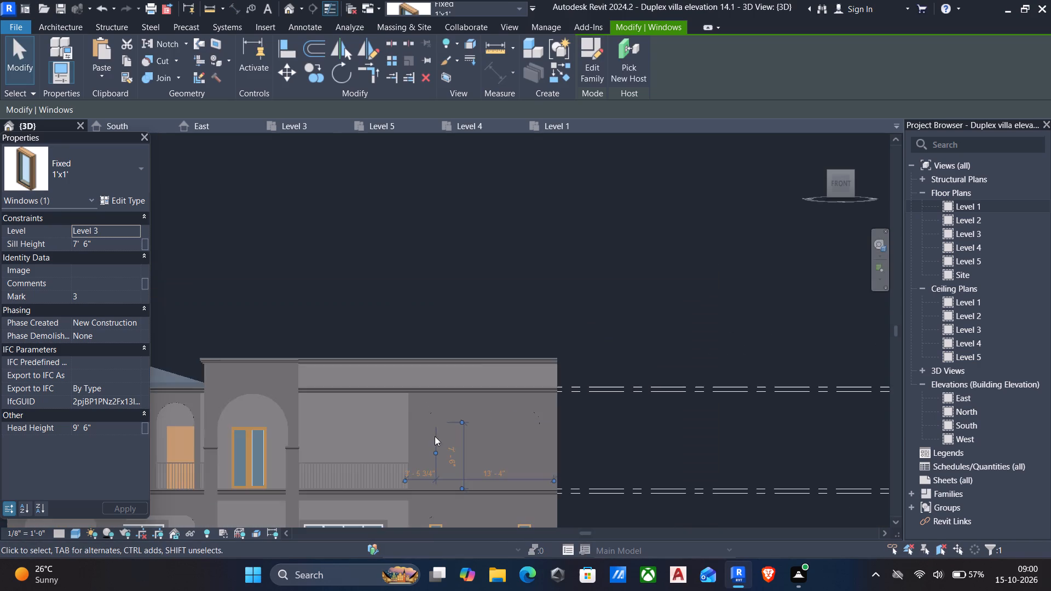
pyautogui.moveTo(361, 451); pyautogui.dragTo(412, 398, button='middle')
pyautogui.click(77, 534)
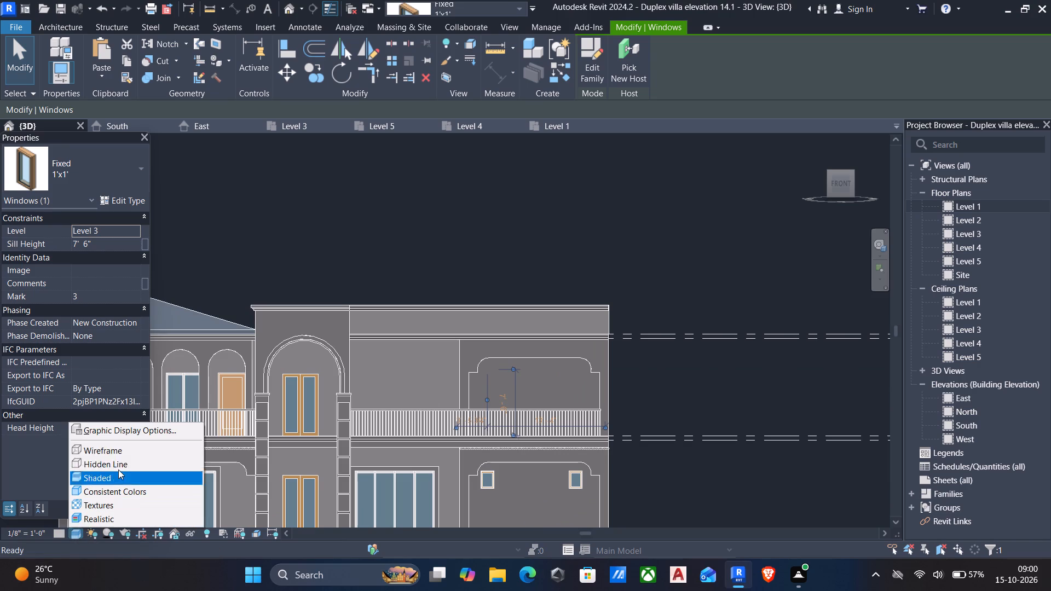
pyautogui.click(103, 455)
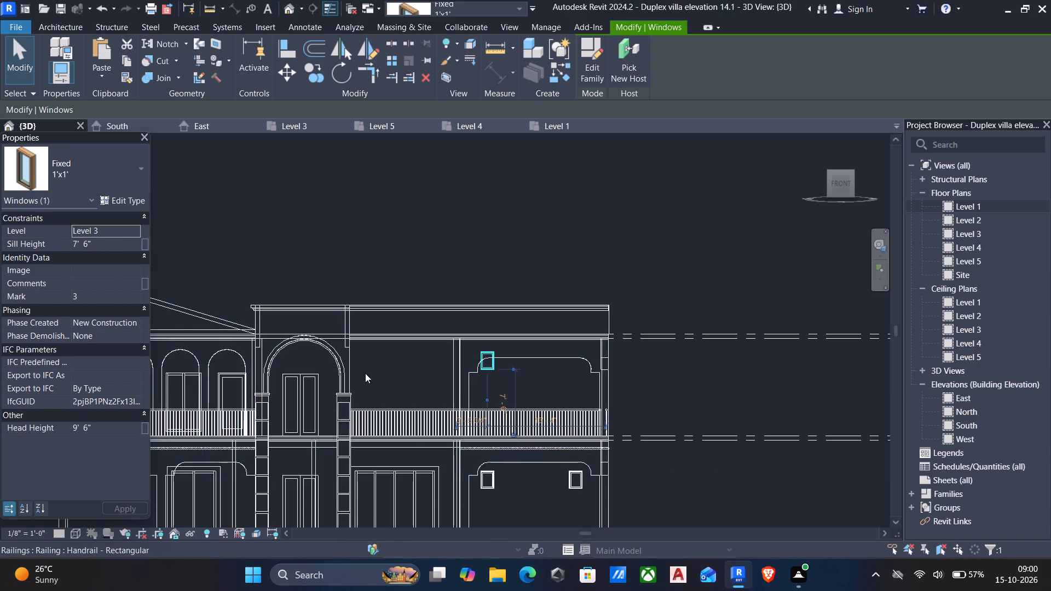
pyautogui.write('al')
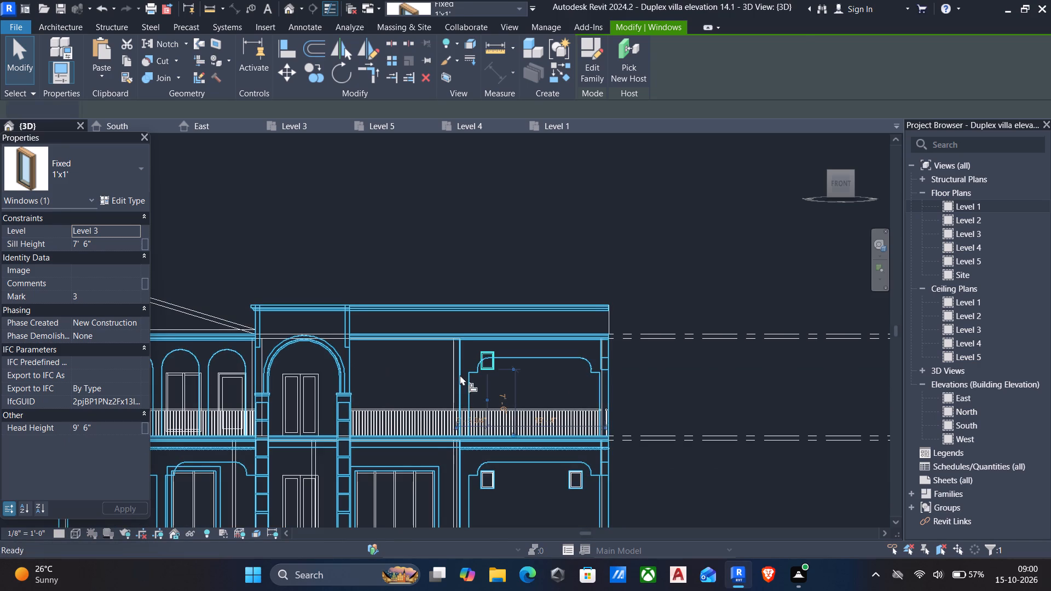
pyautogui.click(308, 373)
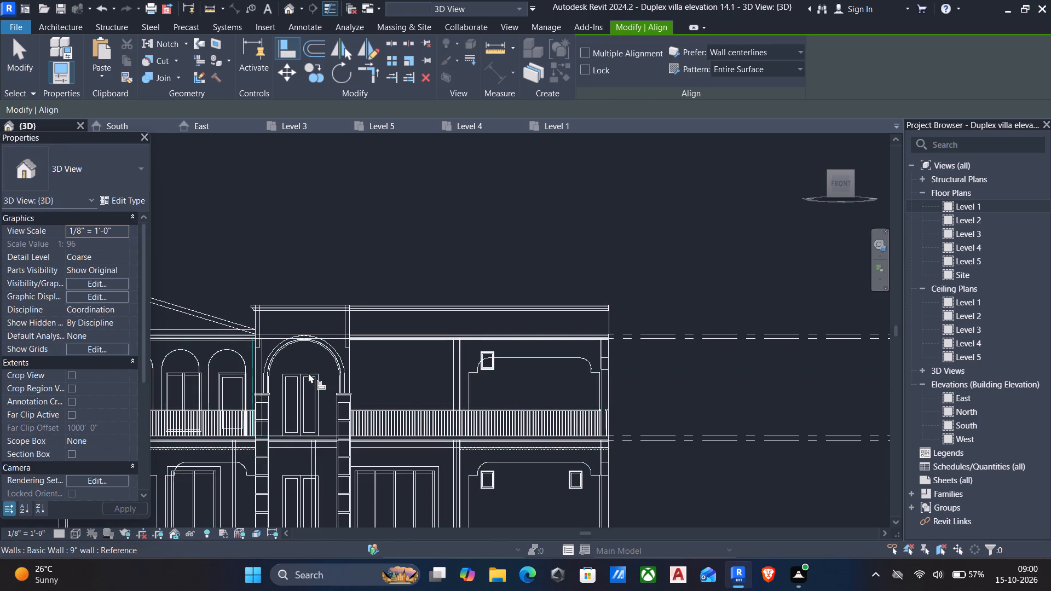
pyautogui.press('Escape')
# Align the top of the pasted upper-floor porch window with the top of the upper-floor double door.
pyautogui.press('a')
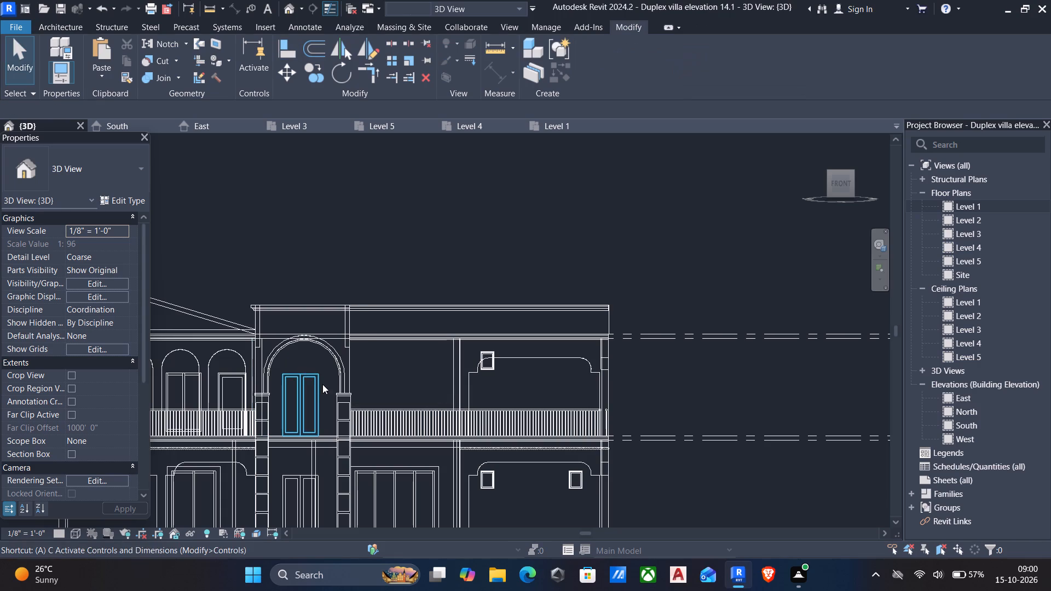
pyautogui.press('l')
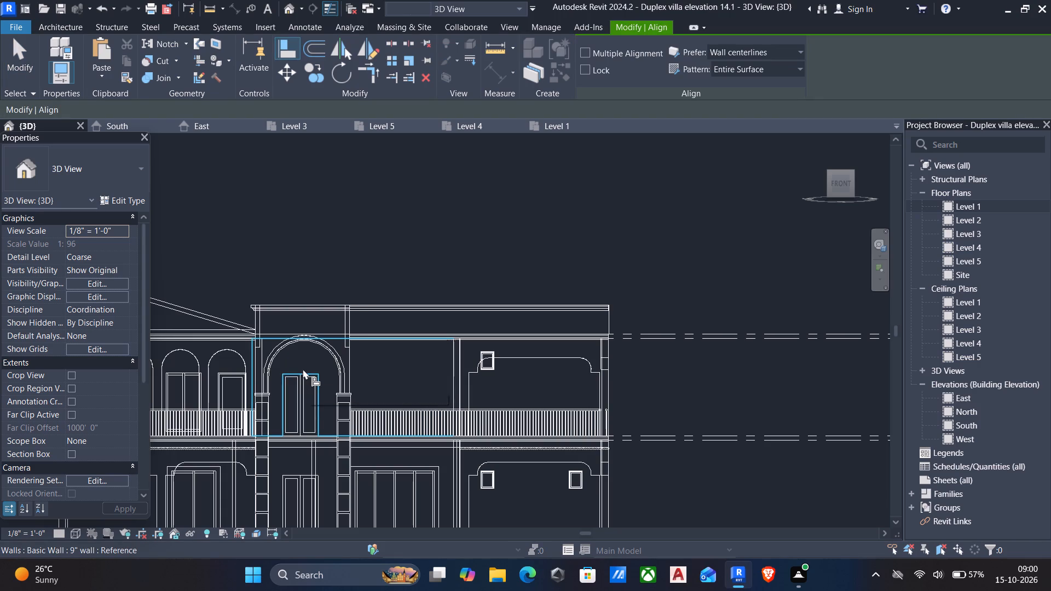
pyautogui.scroll(6, 303, 376)
pyautogui.click(299, 374)
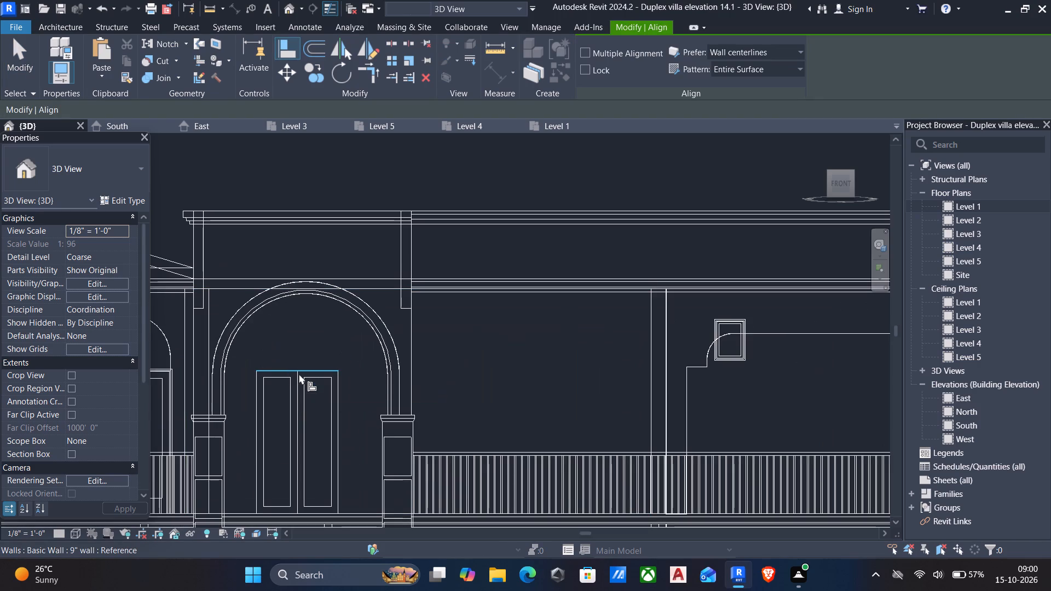
pyautogui.click(726, 323)
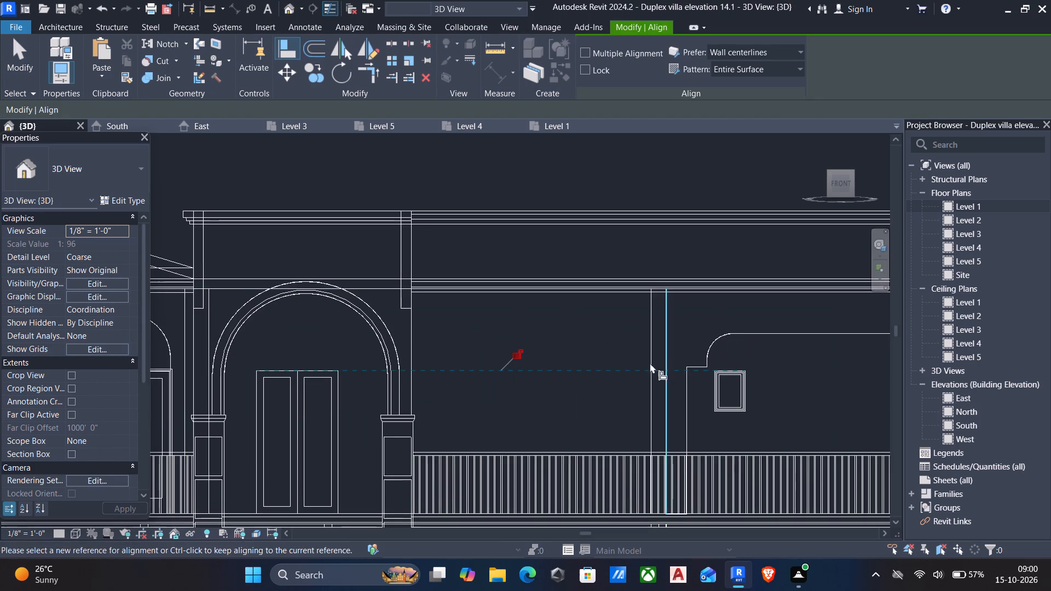
pyautogui.scroll(-5, 598, 385)
pyautogui.press('Escape')
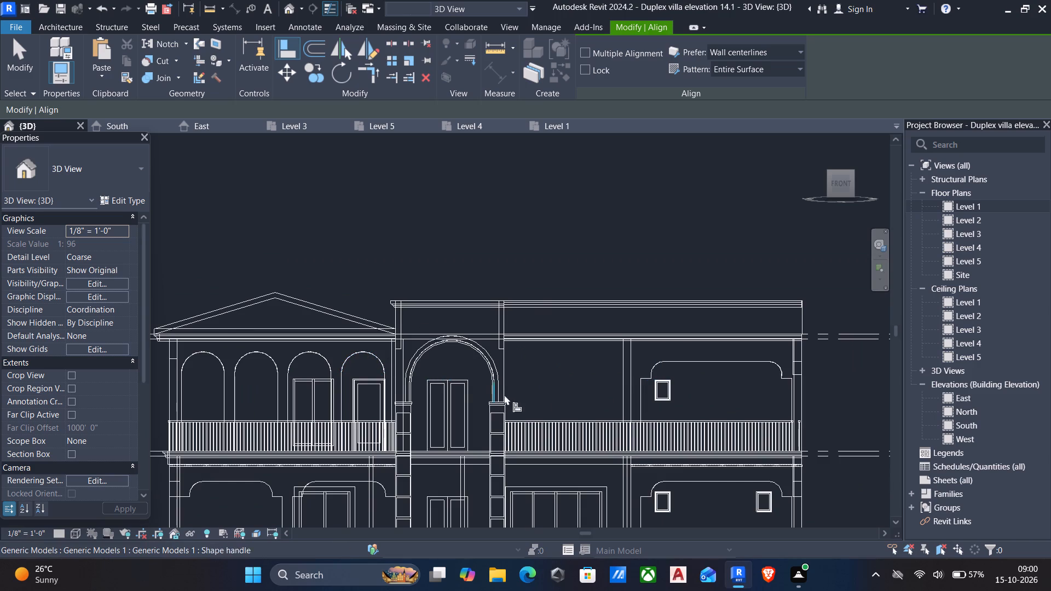
# Show the 3D view as Shaded at an angle and open the in-place facade cladding model for editing.
pyautogui.scroll(-3, 561, 395)
pyautogui.scroll(-2, 416, 403)
pyautogui.keyDown('shift'); pyautogui.moveTo(437, 399); pyautogui.dragTo(396, 427, button='middle'); pyautogui.keyUp('shift')
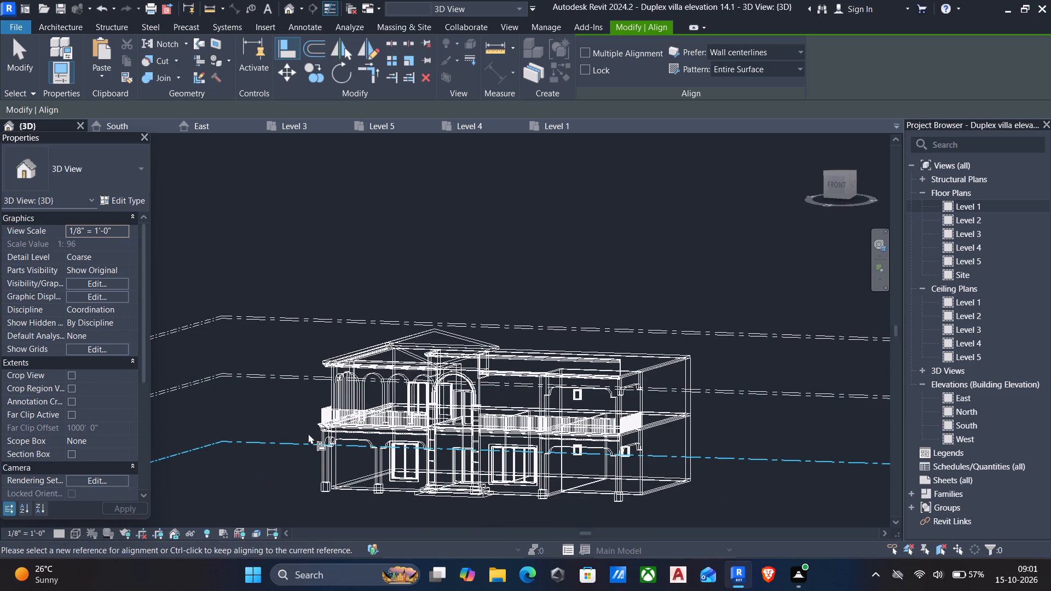
pyautogui.keyDown('shift'); pyautogui.moveTo(309, 433); pyautogui.dragTo(314, 462, button='middle'); pyautogui.keyUp('shift')
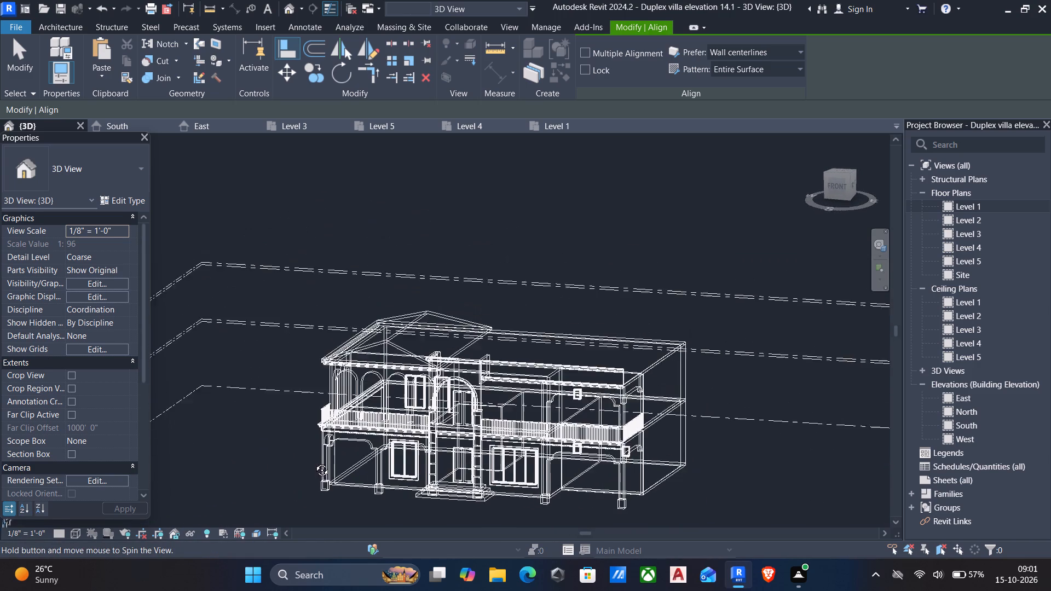
pyautogui.keyDown('shift'); pyautogui.moveTo(314, 462); pyautogui.dragTo(313, 448, button='middle'); pyautogui.keyUp('shift')
pyautogui.click(73, 532)
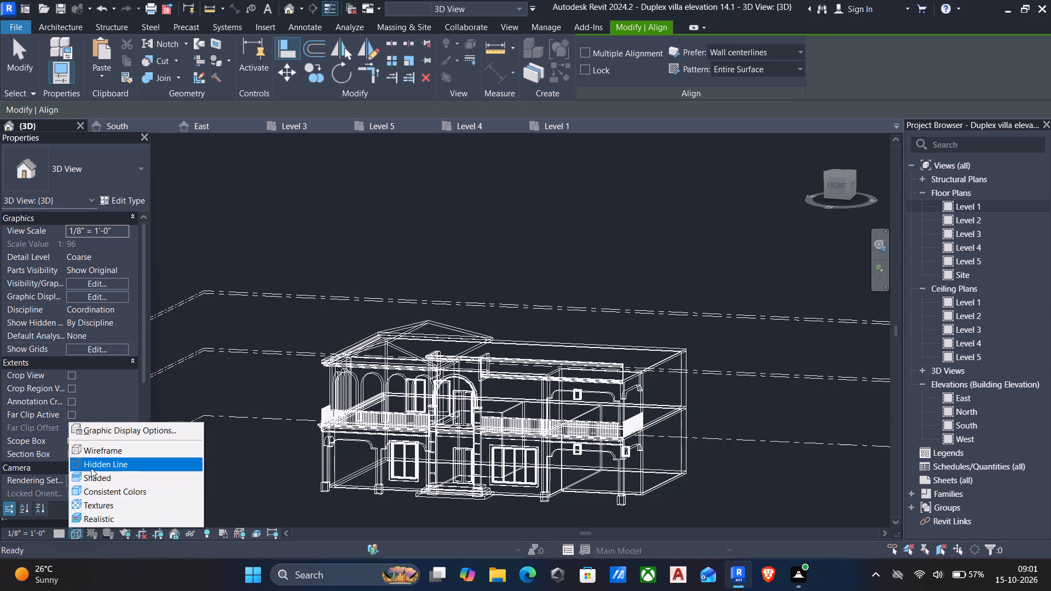
pyautogui.click(90, 478)
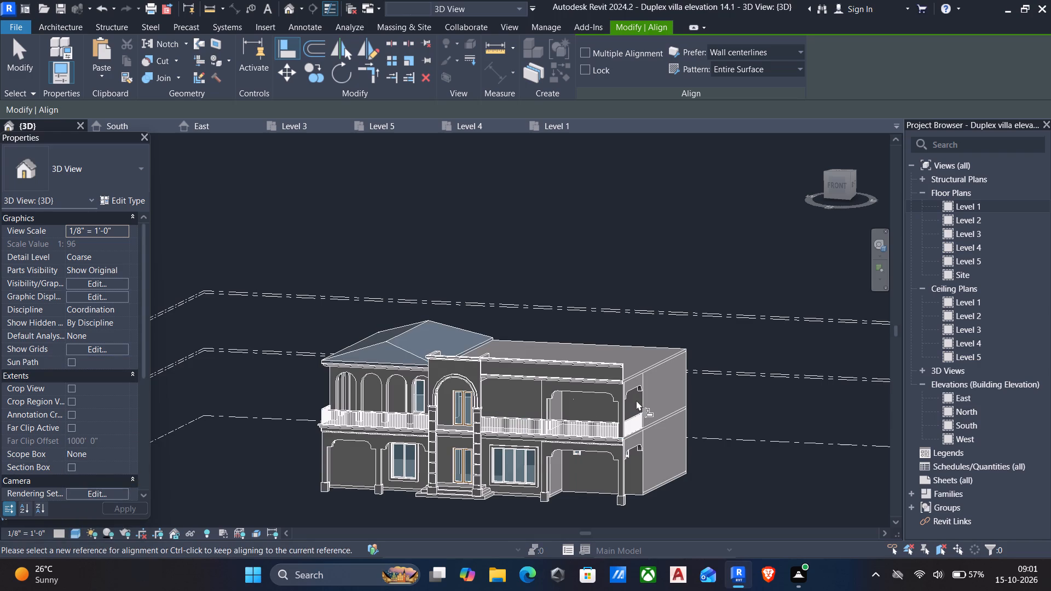
pyautogui.press('Escape')
pyautogui.click(637, 400)
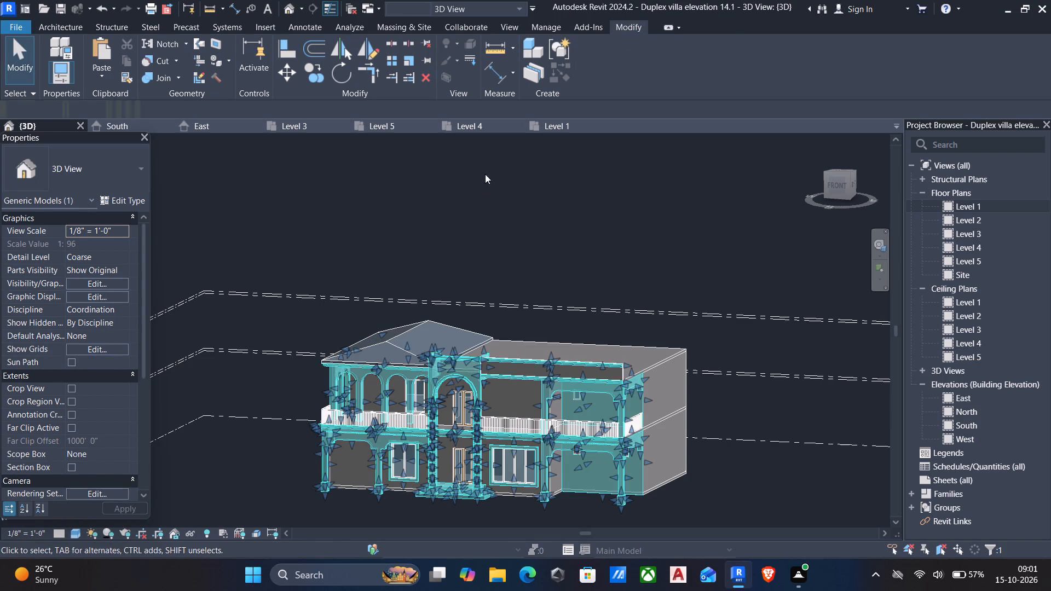
pyautogui.click(590, 65)
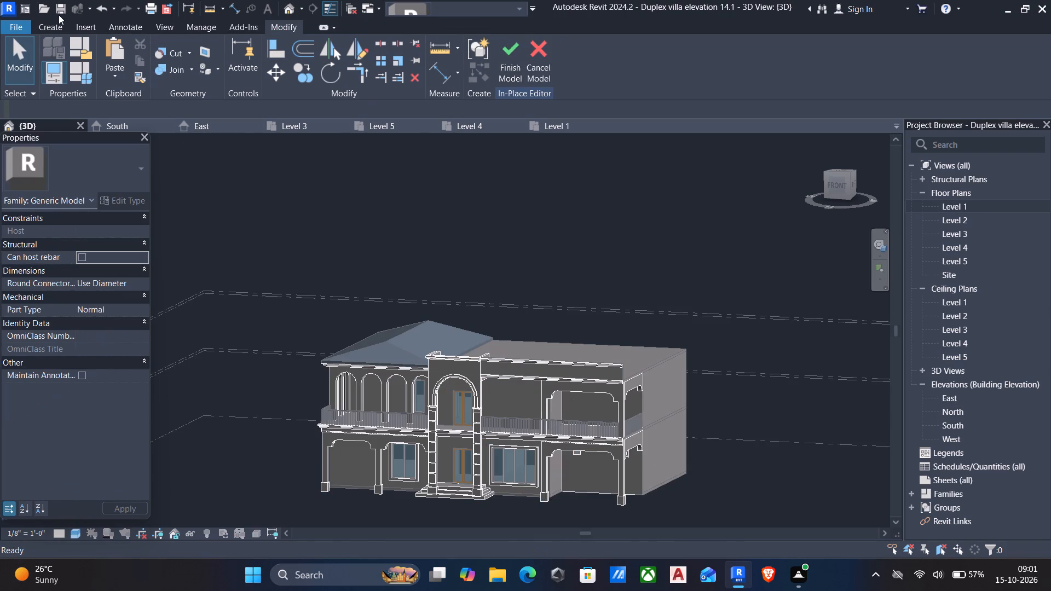
# Start a void extrusion in the cladding model with its work plane picked on the upper-floor porch's back wall cladding.
pyautogui.click(42, 25)
pyautogui.click(276, 69)
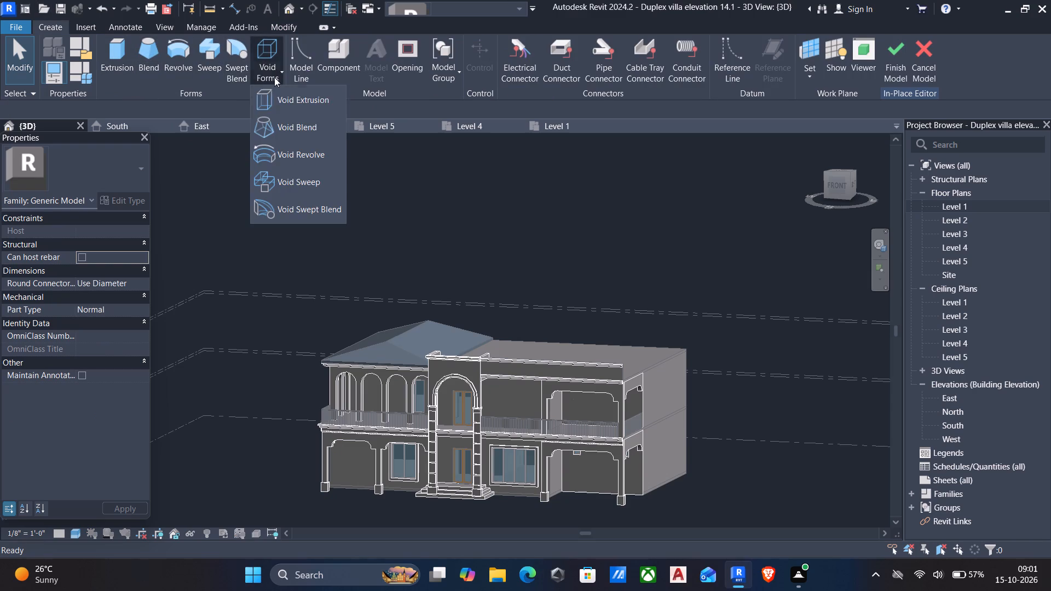
pyautogui.click(286, 102)
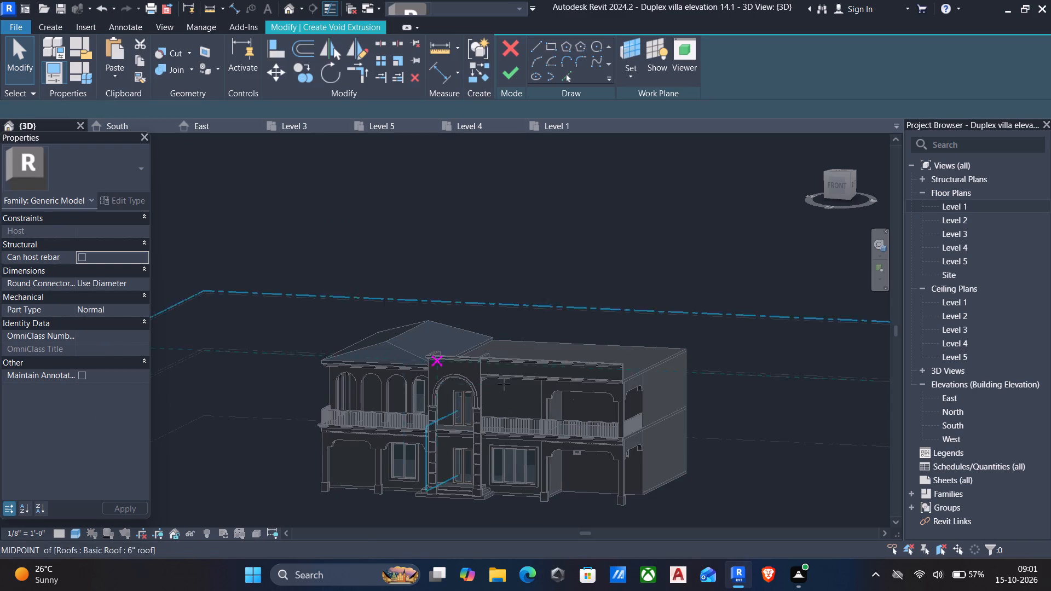
pyautogui.click(623, 73)
pyautogui.click(644, 133)
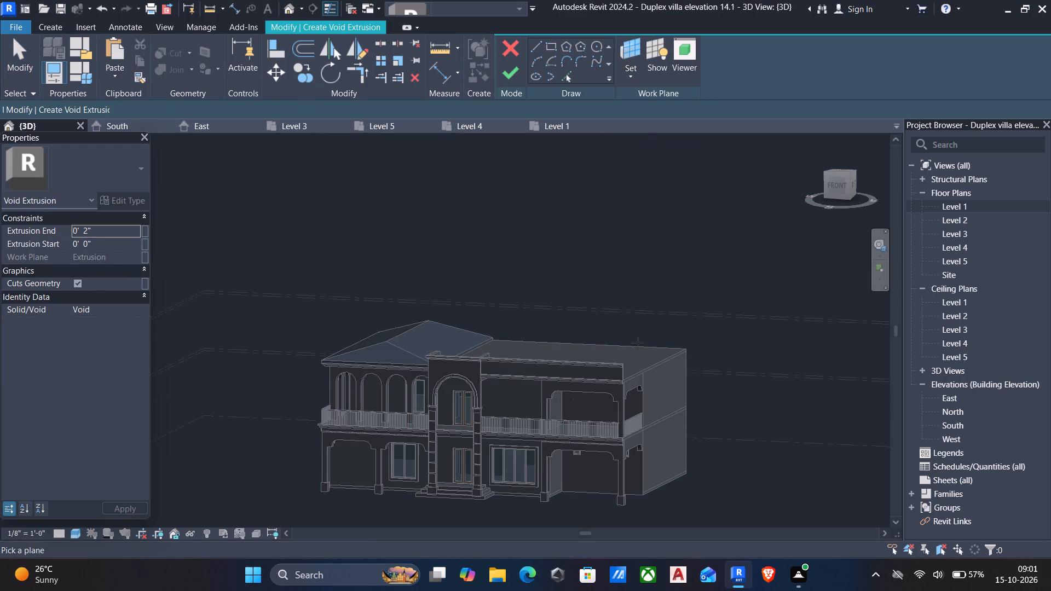
pyautogui.click(640, 412)
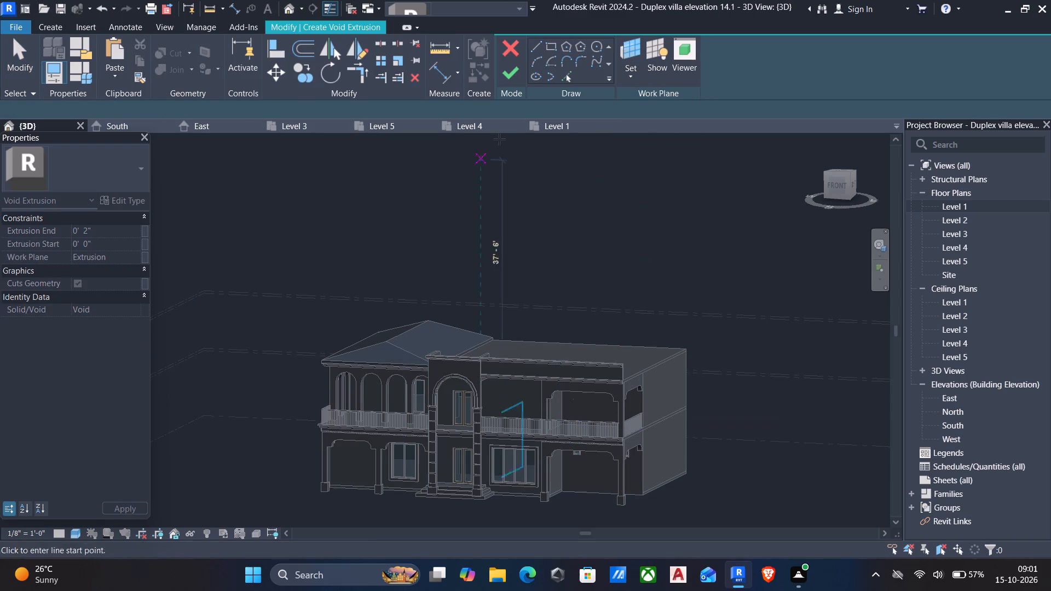
# In a front Wireframe view, sketch a 1'-6" by 2'-0" rectangle around the upper-floor porch window and complete the void extrusion at 2" depth.
pyautogui.click(831, 189)
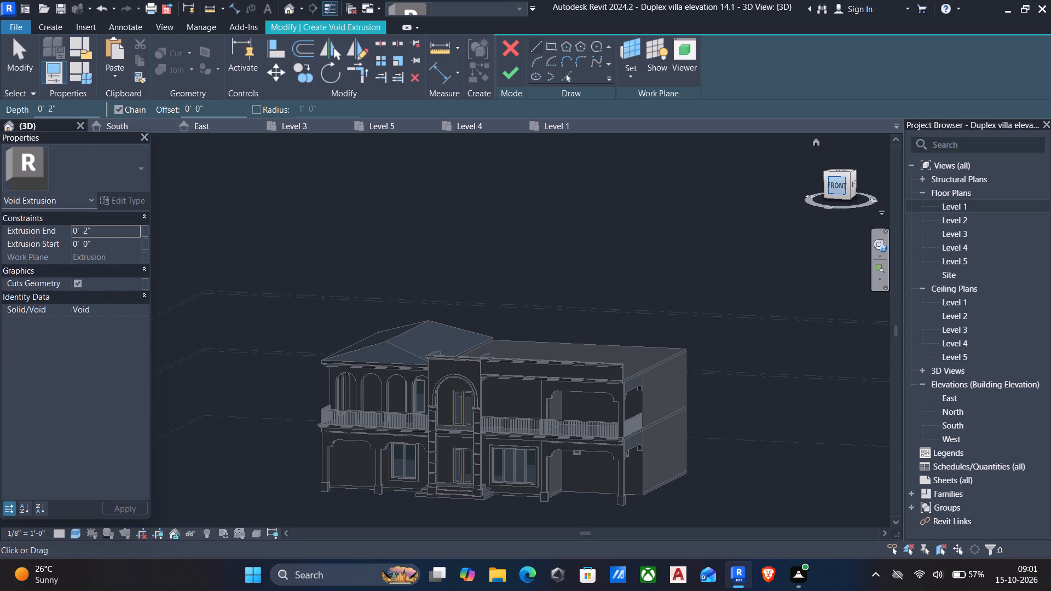
pyautogui.click(74, 535)
pyautogui.click(90, 451)
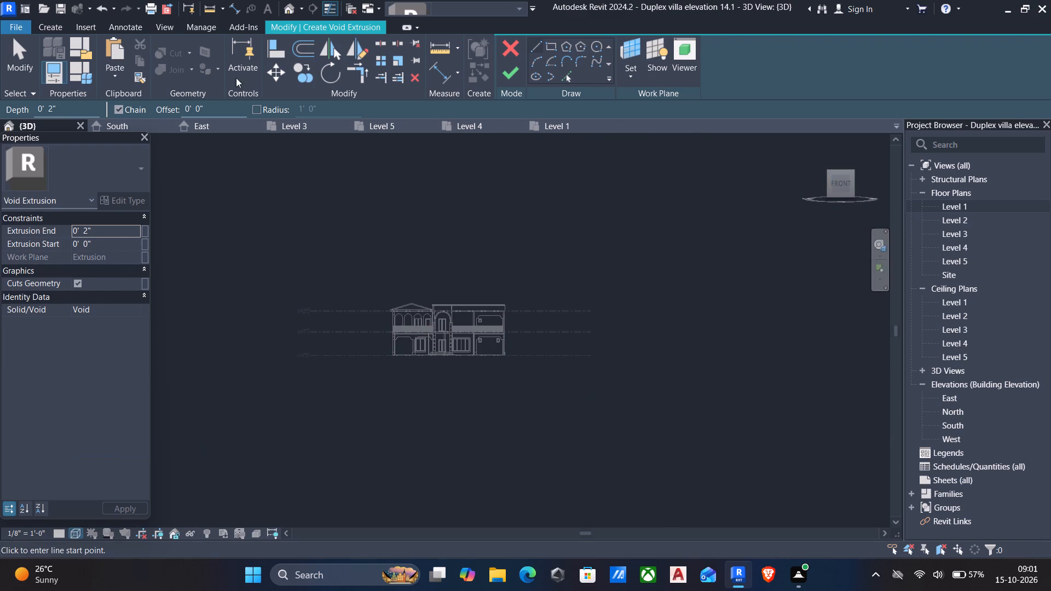
pyautogui.click(556, 45)
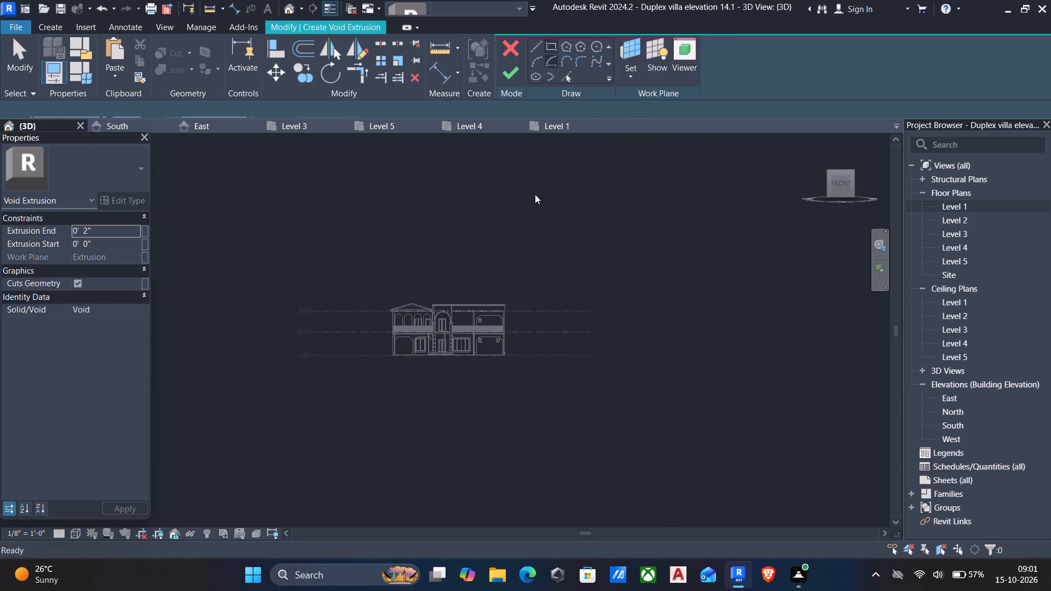
pyautogui.scroll(11, 478, 325)
pyautogui.scroll(14, 493, 288)
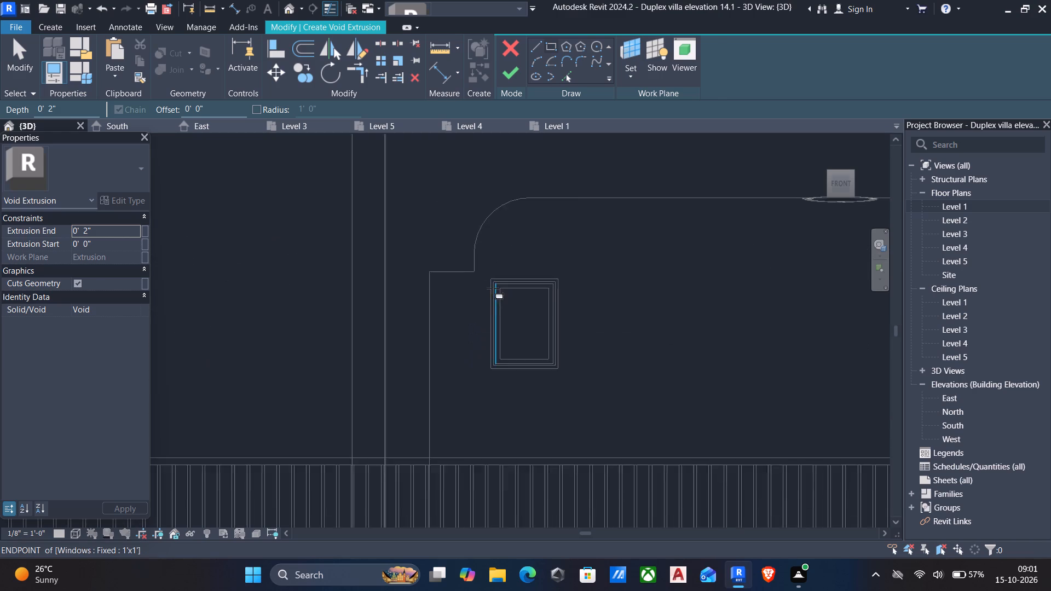
pyautogui.scroll(5, 493, 288)
pyautogui.click(488, 267)
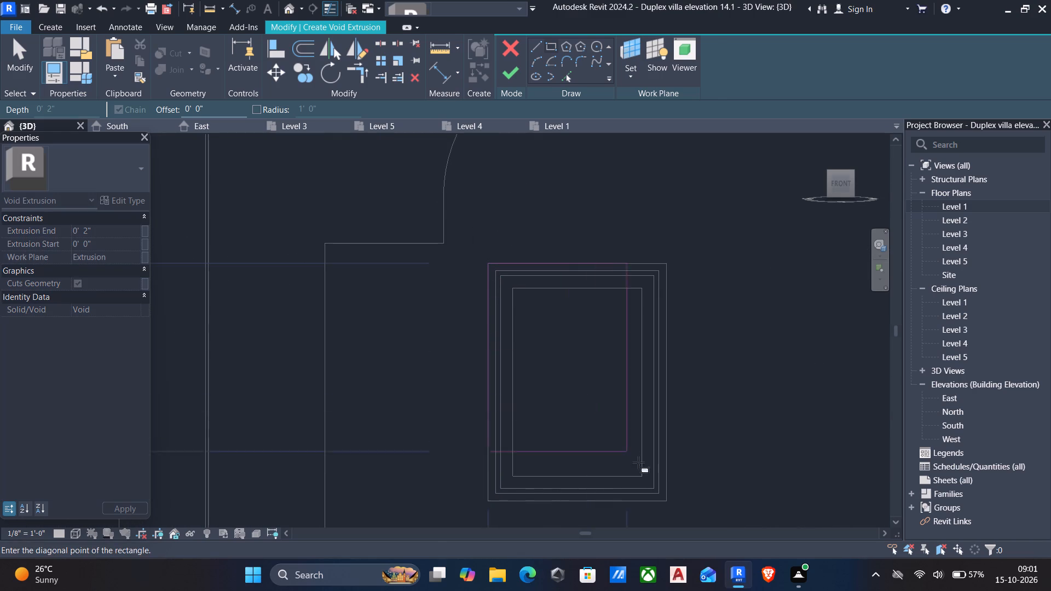
pyautogui.click(665, 503)
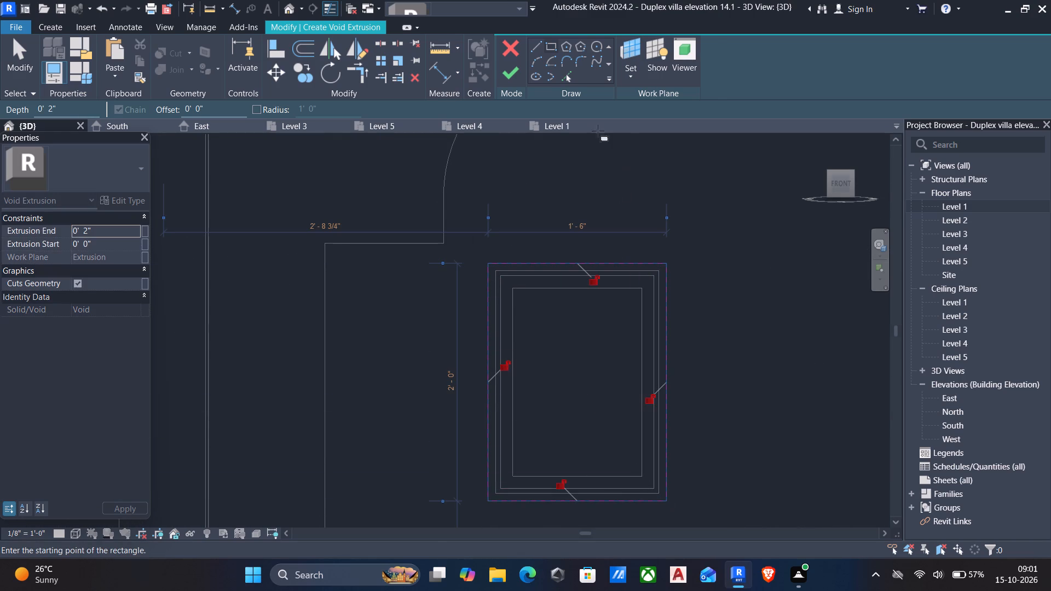
pyautogui.click(510, 77)
# Return the view to Shaded style and finish the in-place cladding model.
pyautogui.scroll(-6, 526, 222)
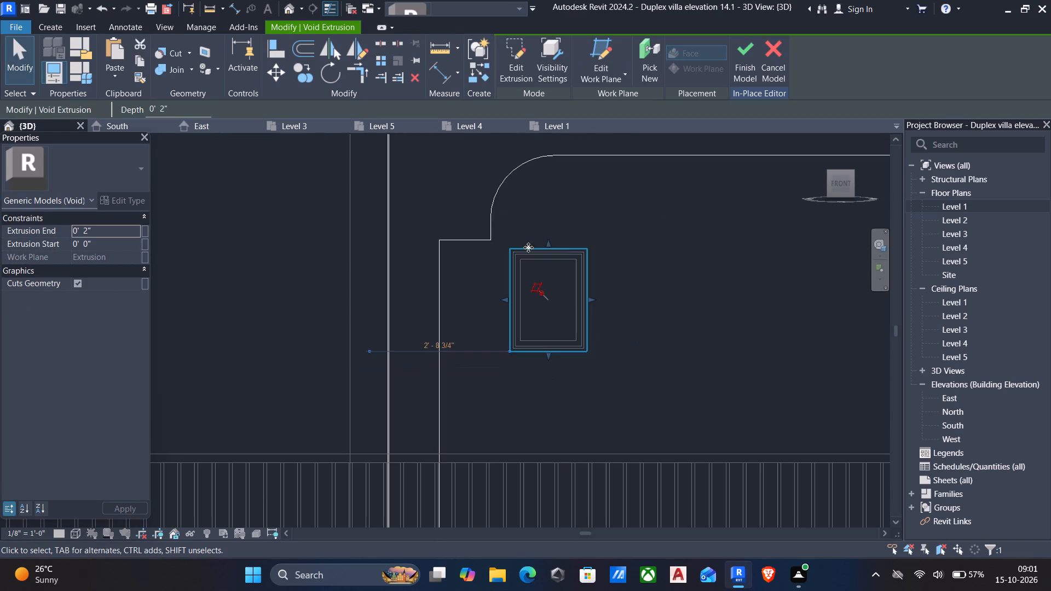
pyautogui.scroll(-4, 639, 176)
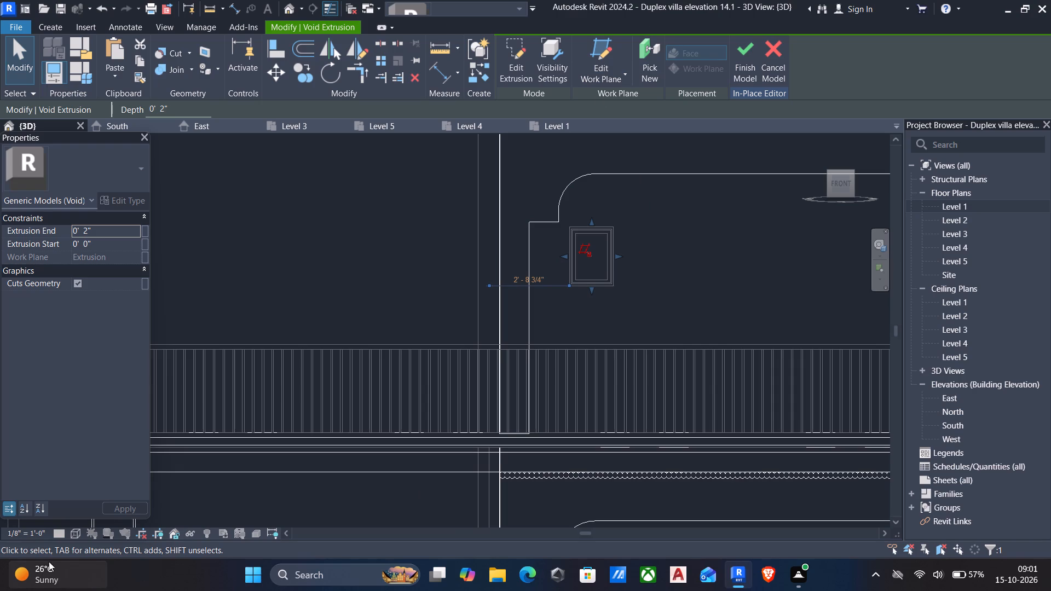
pyautogui.click(73, 537)
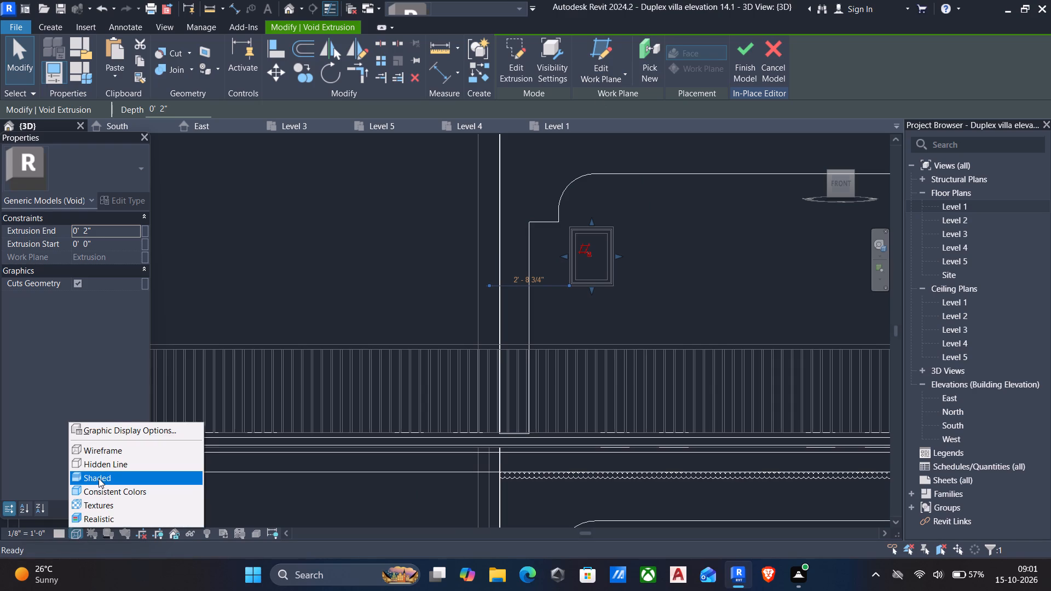
pyautogui.click(99, 478)
pyautogui.scroll(-3, 346, 391)
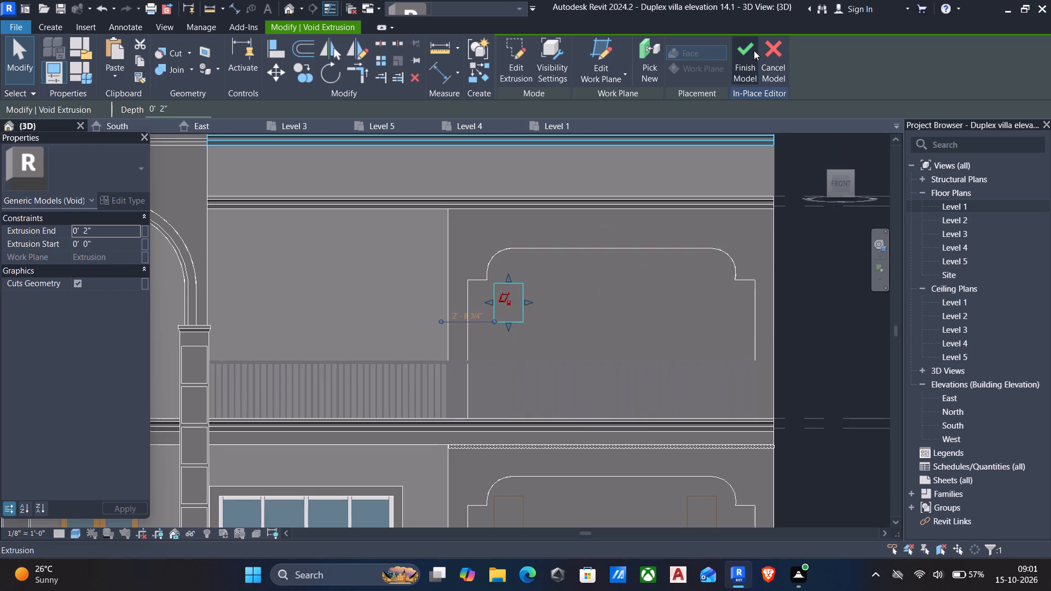
pyautogui.click(751, 53)
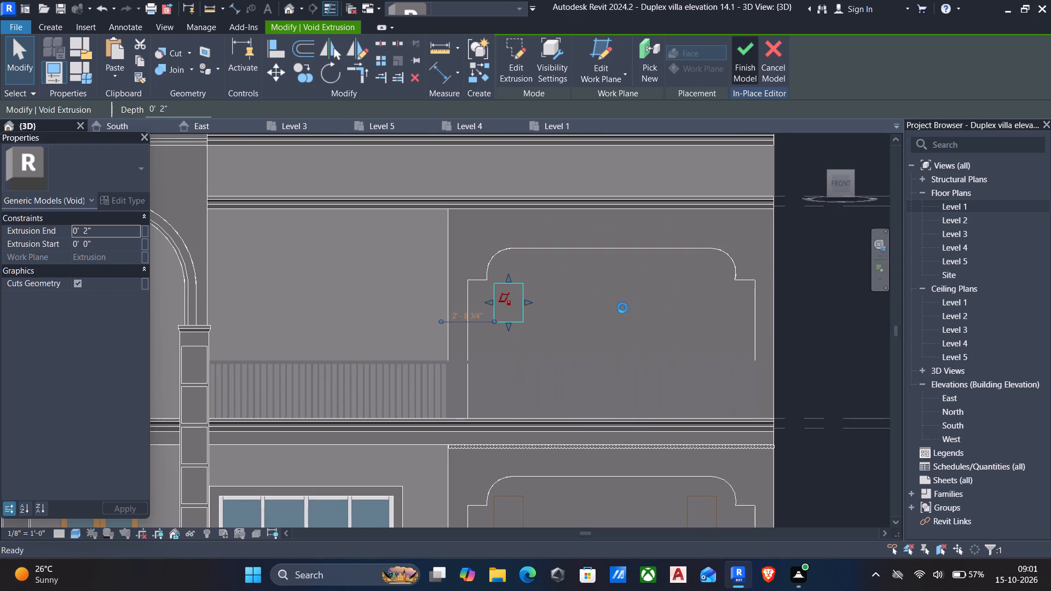
# Examine the upper-floor porch window, its cladding opening and the whole front facade from several angles.
pyautogui.scroll(-1, 598, 310)
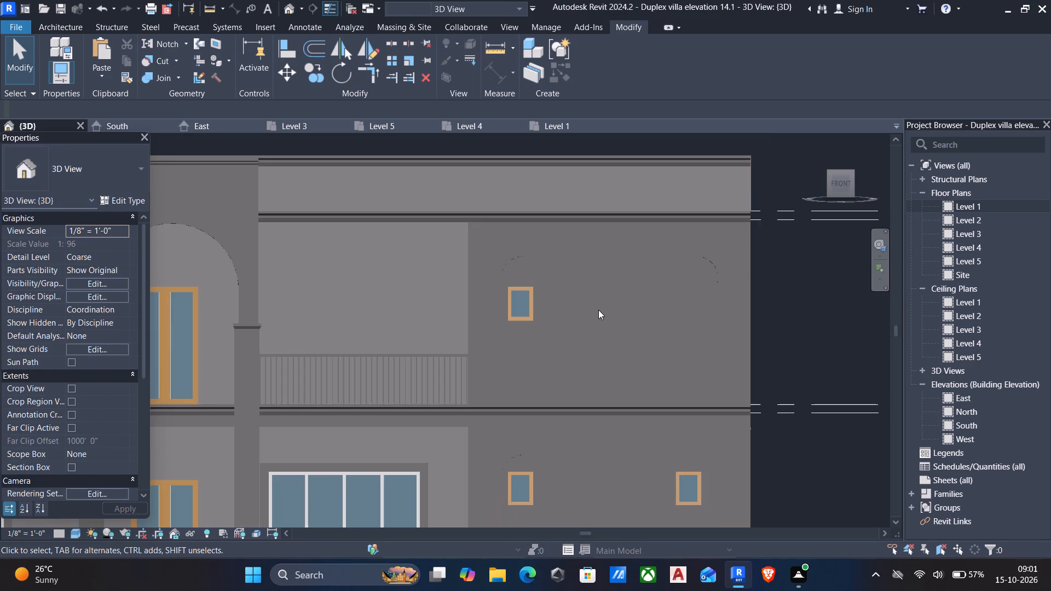
pyautogui.keyDown('shift'); pyautogui.moveTo(578, 338); pyautogui.dragTo(481, 402, button='middle'); pyautogui.keyUp('shift')
pyautogui.keyDown('shift'); pyautogui.scroll(-1, 476, 405); pyautogui.keyUp('shift')
pyautogui.moveTo(443, 403); pyautogui.dragTo(565, 270, button='middle')
pyautogui.keyDown('shift'); pyautogui.moveTo(555, 325); pyautogui.dragTo(665, 304, button='middle'); pyautogui.keyUp('shift')
pyautogui.scroll(-4, 666, 303)
pyautogui.keyDown('shift'); pyautogui.moveTo(627, 302); pyautogui.dragTo(569, 332, button='middle'); pyautogui.keyUp('shift')
pyautogui.moveTo(539, 330); pyautogui.dragTo(557, 307, button='middle')
pyautogui.scroll(-5, 559, 306)
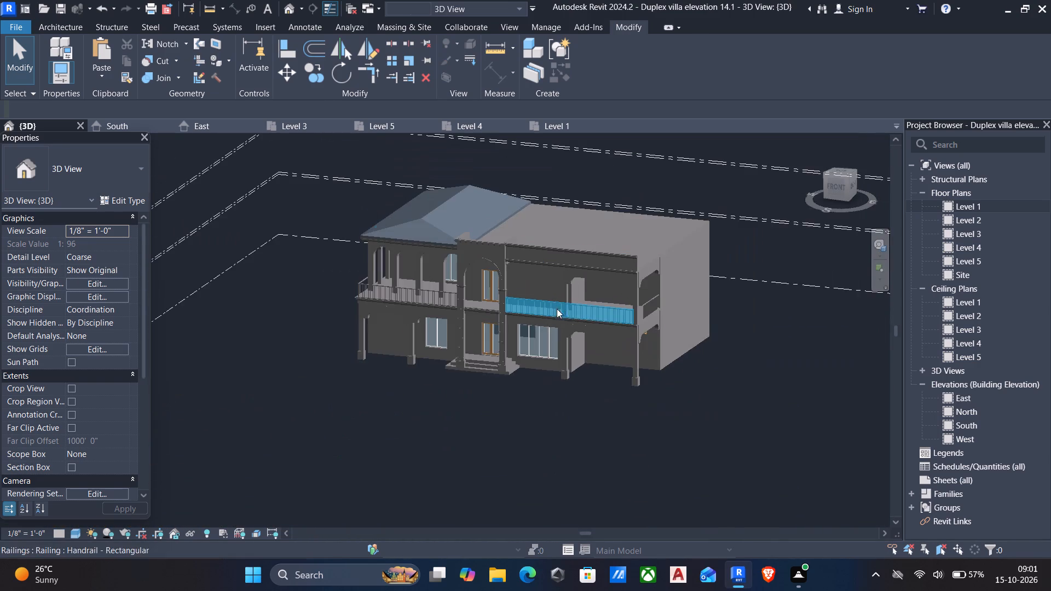
pyautogui.moveTo(557, 309); pyautogui.dragTo(538, 397, button='middle')
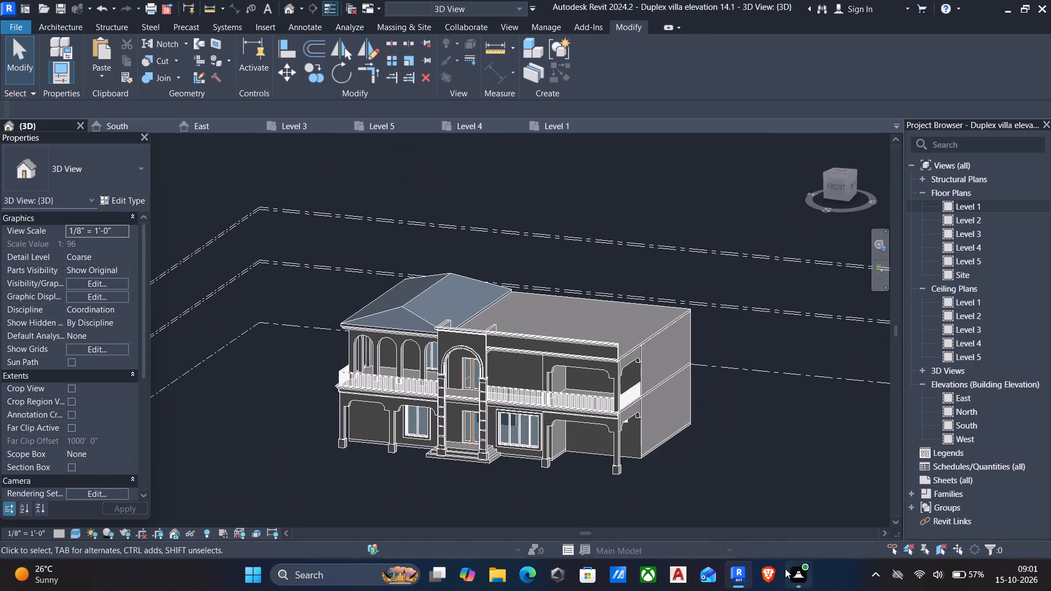
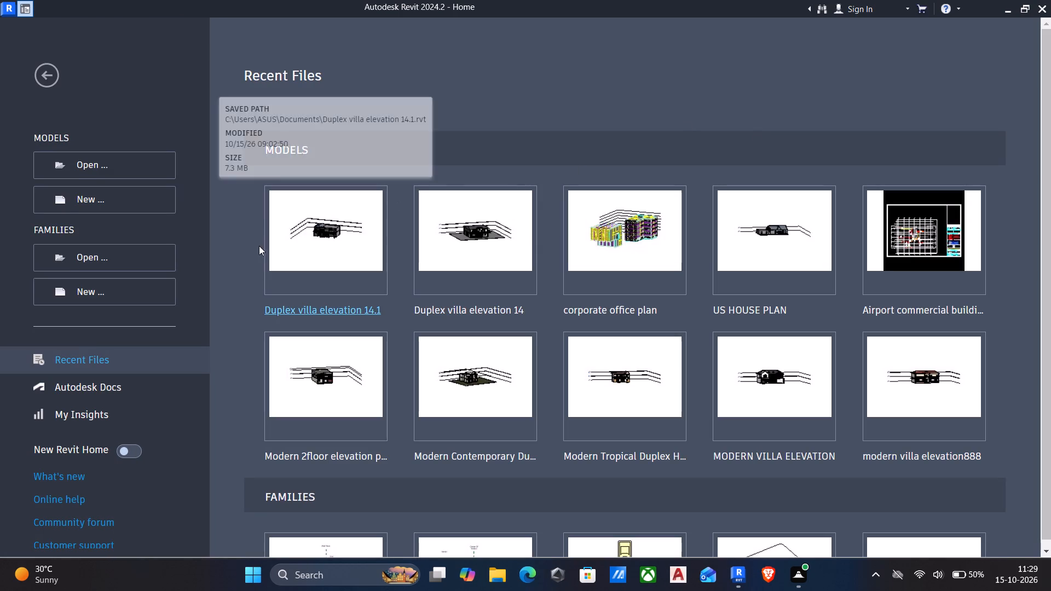
# Open the recent project model Duplex villa elevation 14.1.
pyautogui.click(354, 235)
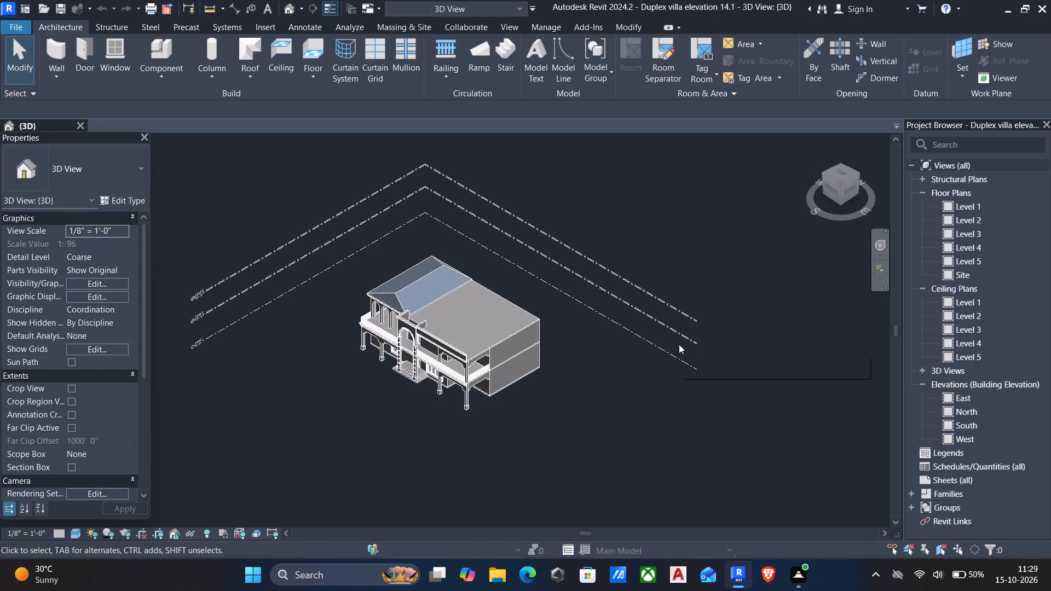
pyautogui.scroll(2, 427, 391)
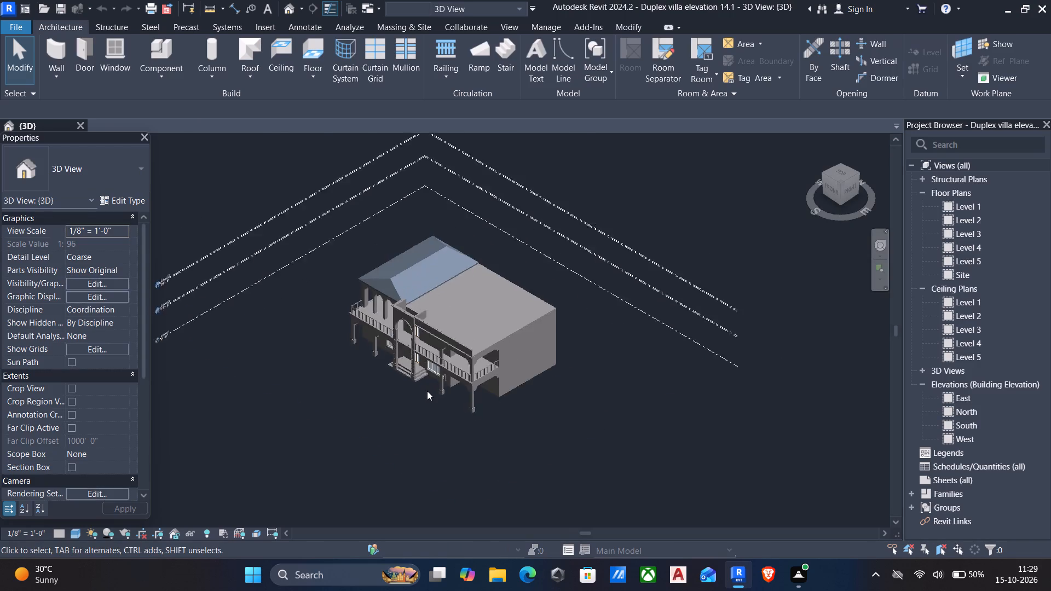
pyautogui.scroll(1, 427, 391)
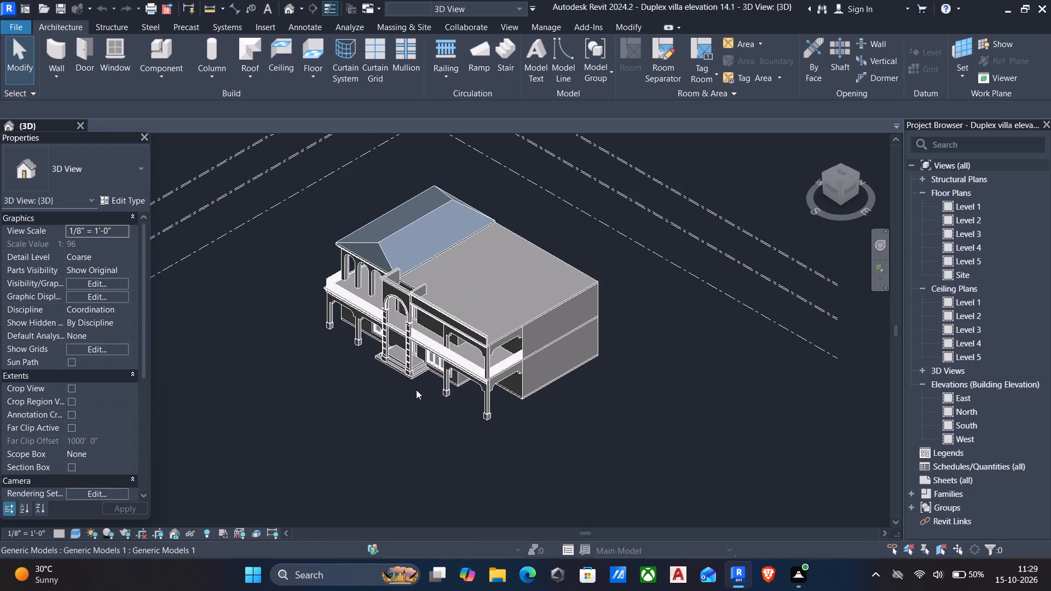
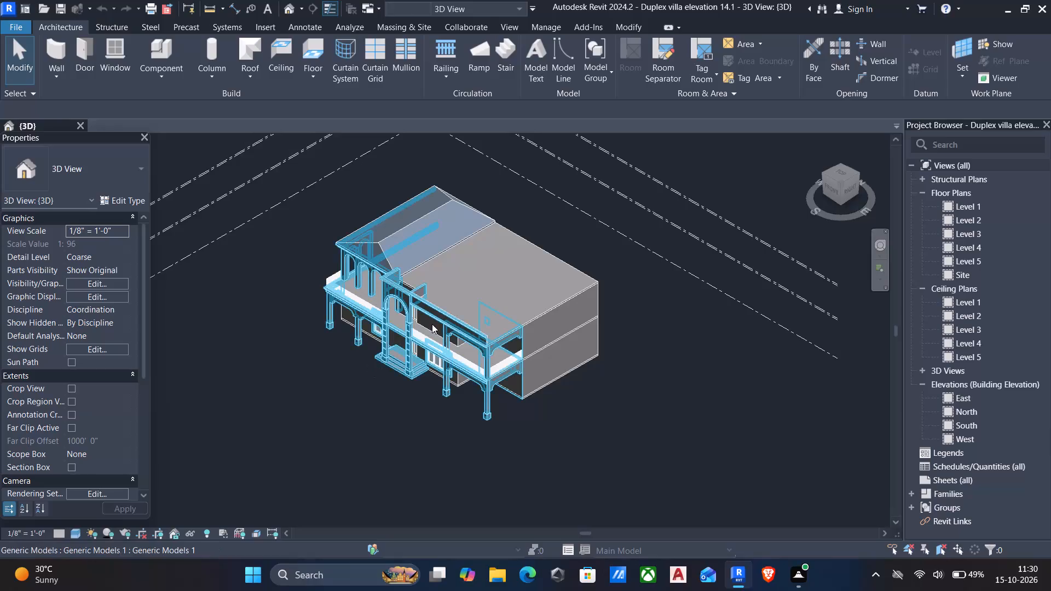
# Examine the villa model in 3D, from the front facade and entrance porch around to the rear walls.
pyautogui.scroll(-2, 432, 324)
pyautogui.middleClick(432, 324)
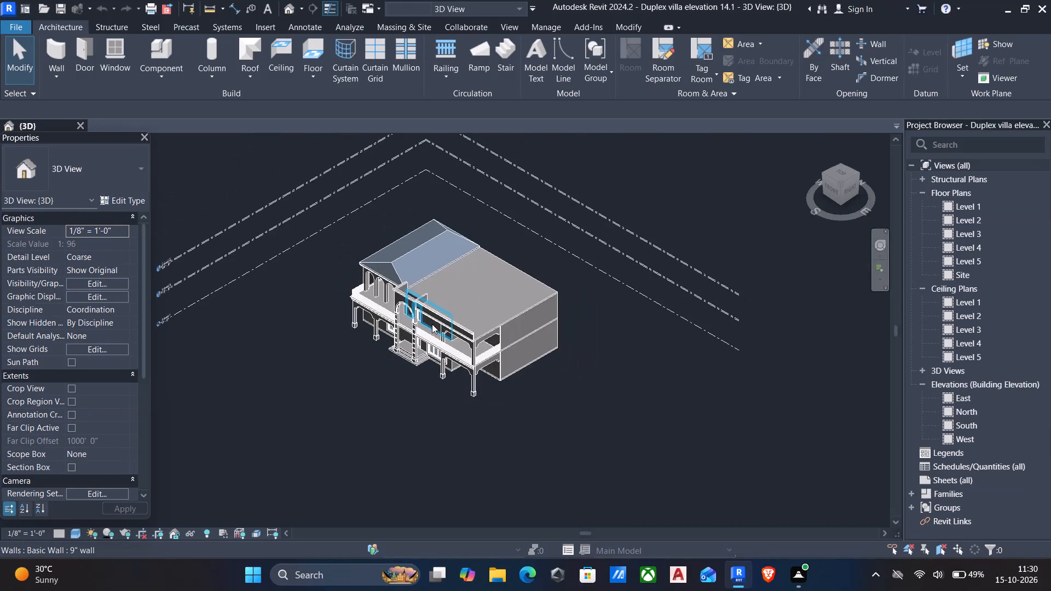
pyautogui.keyDown('shift'); pyautogui.moveTo(432, 324); pyautogui.dragTo(567, 233, button='middle'); pyautogui.keyUp('shift')
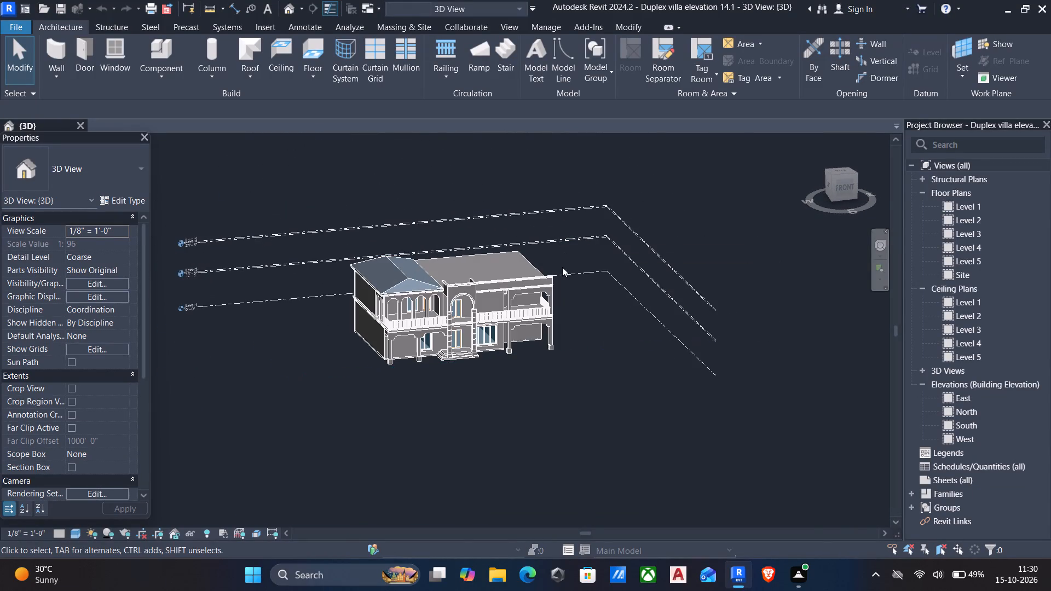
pyautogui.scroll(6, 521, 266)
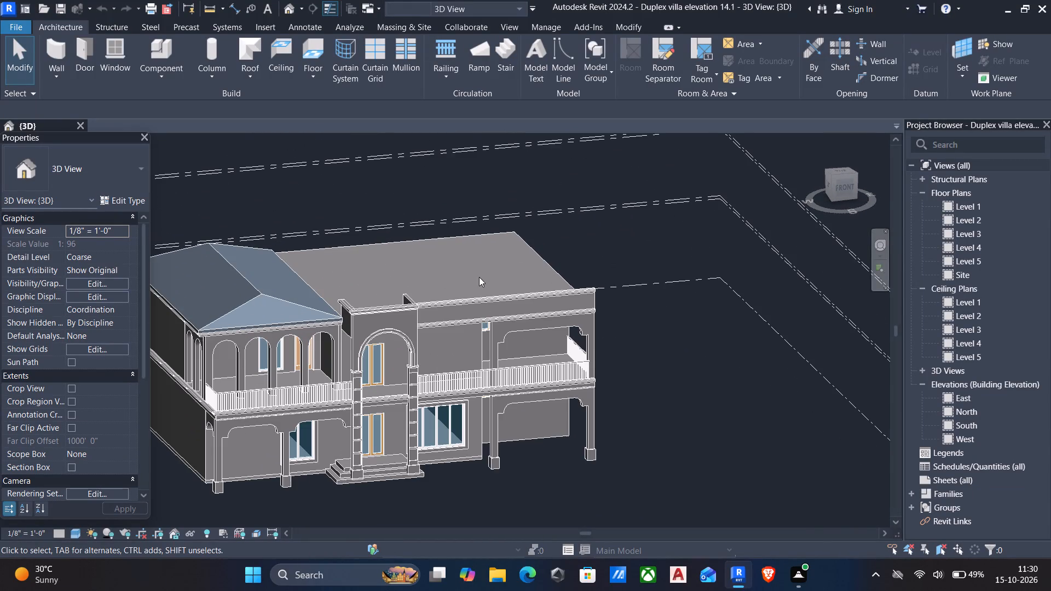
pyautogui.moveTo(457, 287); pyautogui.dragTo(536, 286, button='middle')
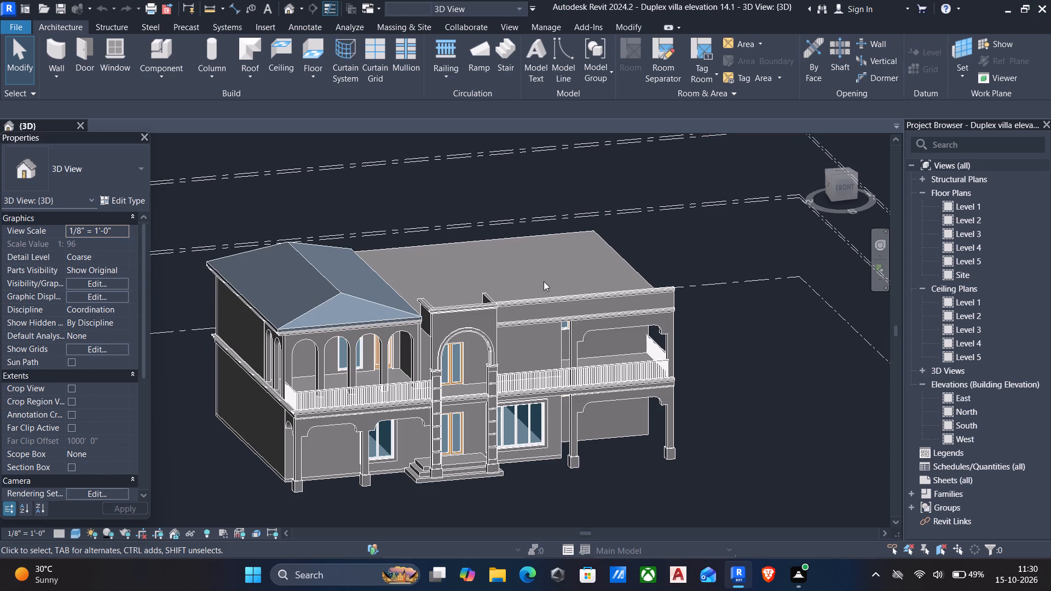
pyautogui.scroll(3, 492, 387)
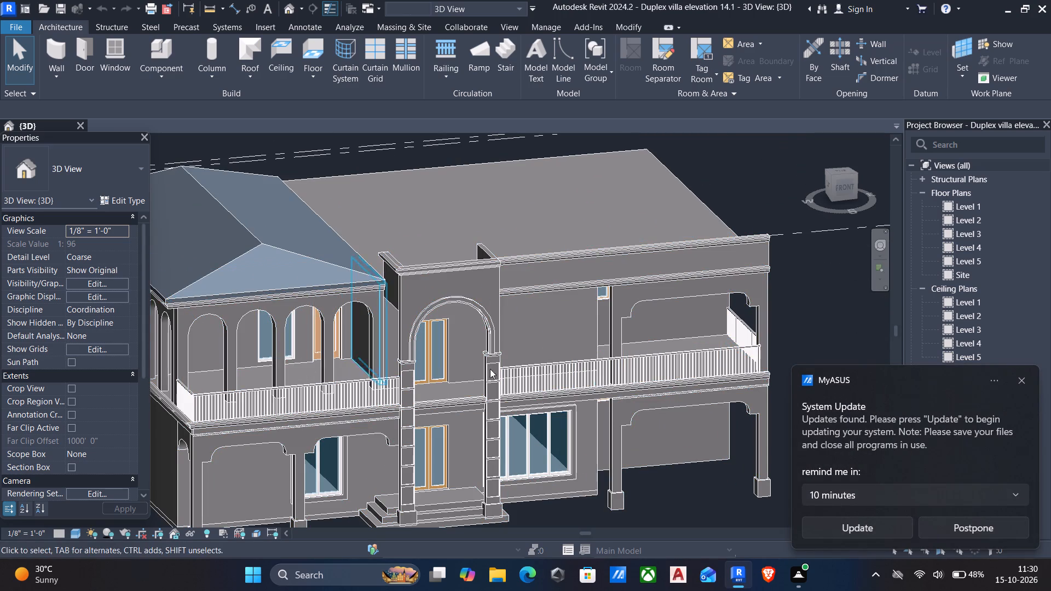
pyautogui.click(1018, 378)
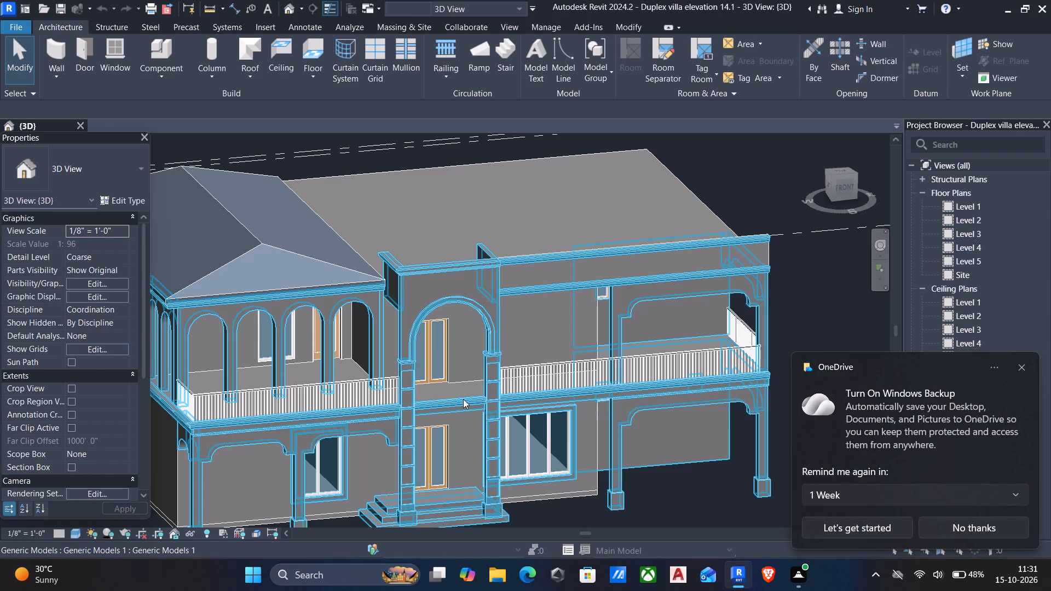
pyautogui.click(463, 399)
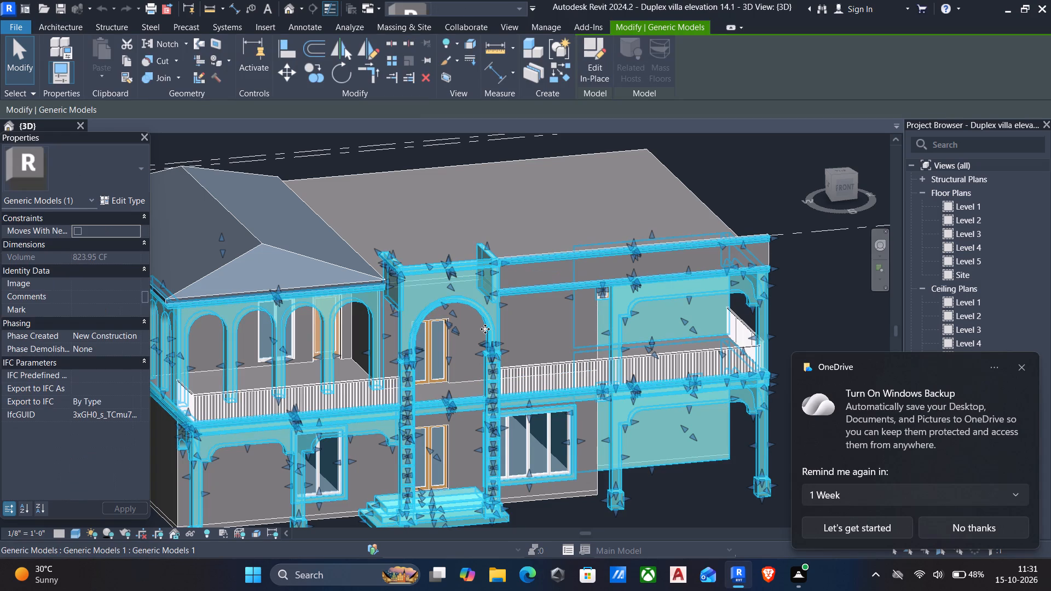
pyautogui.press('Escape')
pyautogui.scroll(-4, 463, 364)
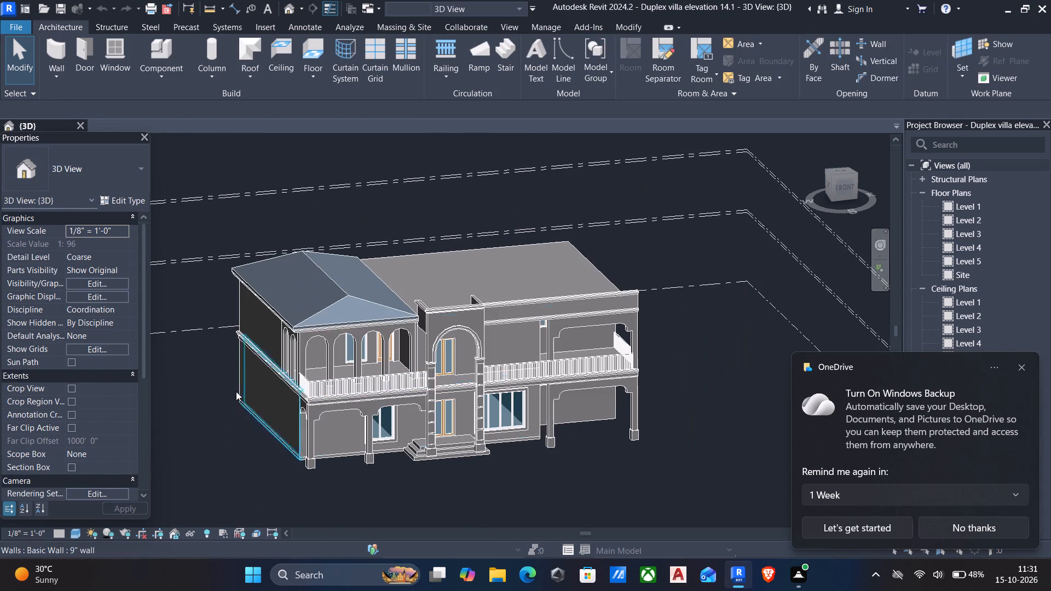
pyautogui.keyDown('shift'); pyautogui.moveTo(402, 395); pyautogui.dragTo(450, 386, button='middle'); pyautogui.keyUp('shift')
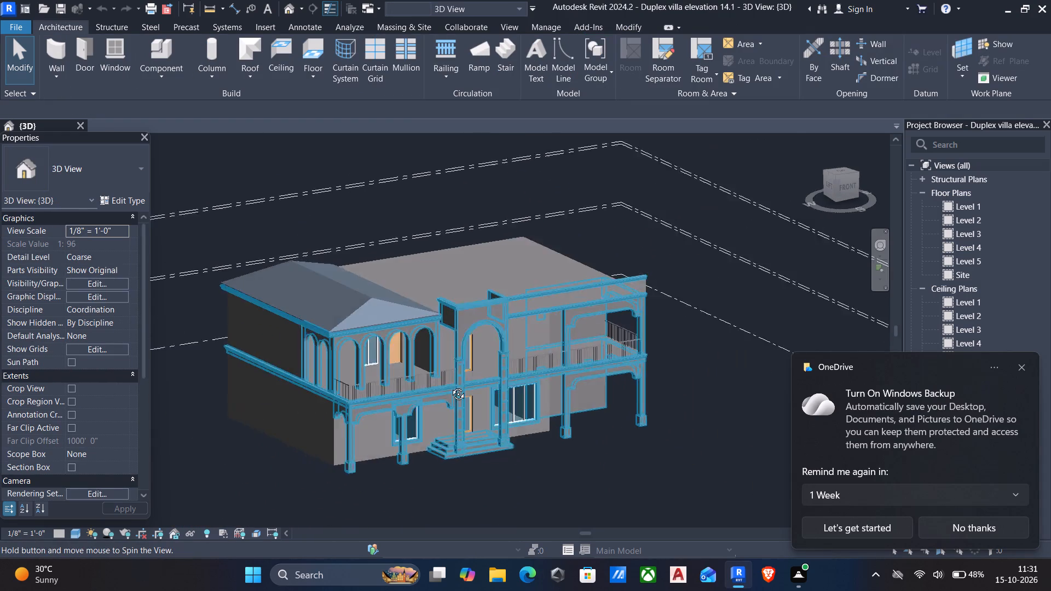
pyautogui.keyDown('shift'); pyautogui.moveTo(450, 386); pyautogui.dragTo(706, 385, button='middle'); pyautogui.keyUp('shift')
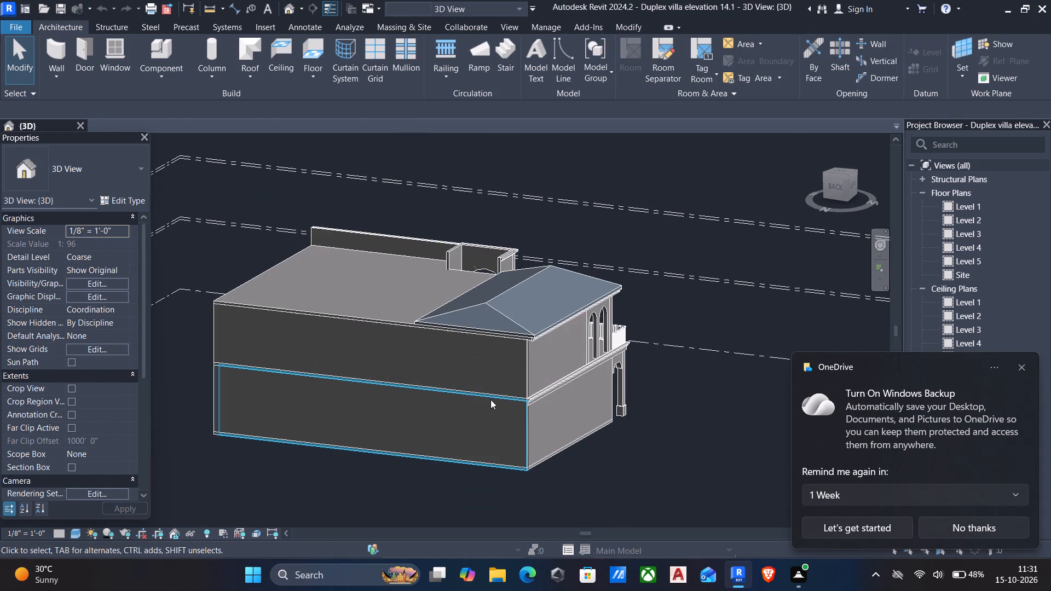
# Edit the Level 2 floor's boundary in plan, adding an outward semicircular arc of 3' 10 1/2" radius between the two entrance columns.
pyautogui.click(478, 393)
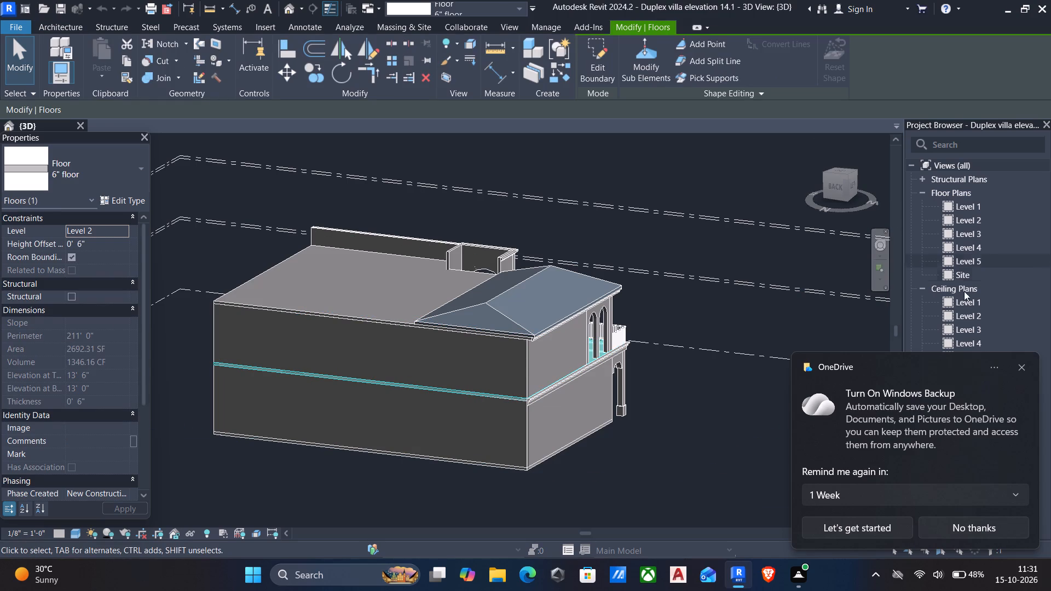
pyautogui.click(1020, 363)
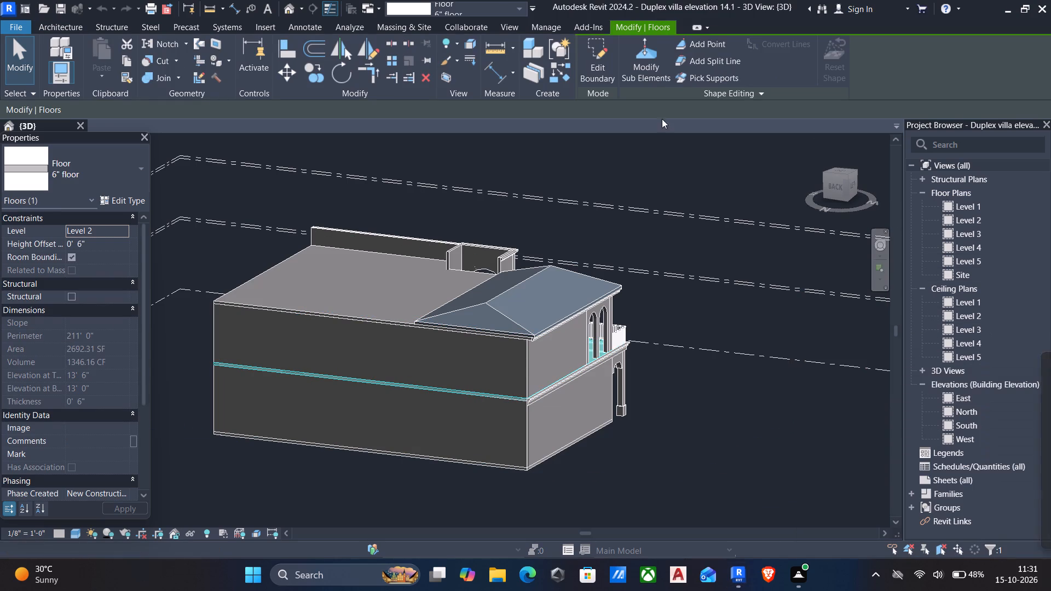
pyautogui.click(600, 51)
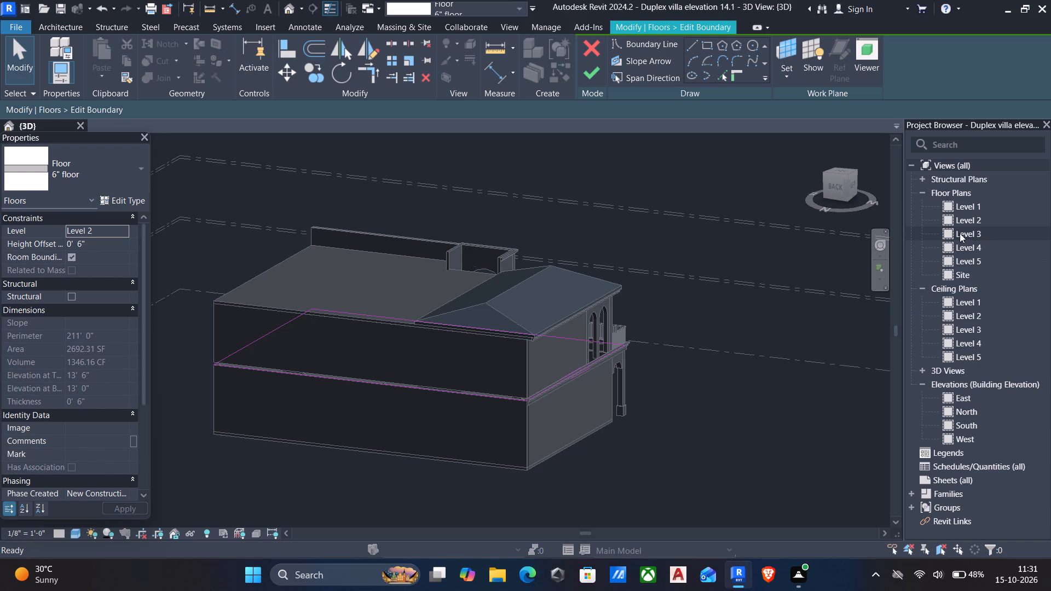
pyautogui.doubleClick(966, 221)
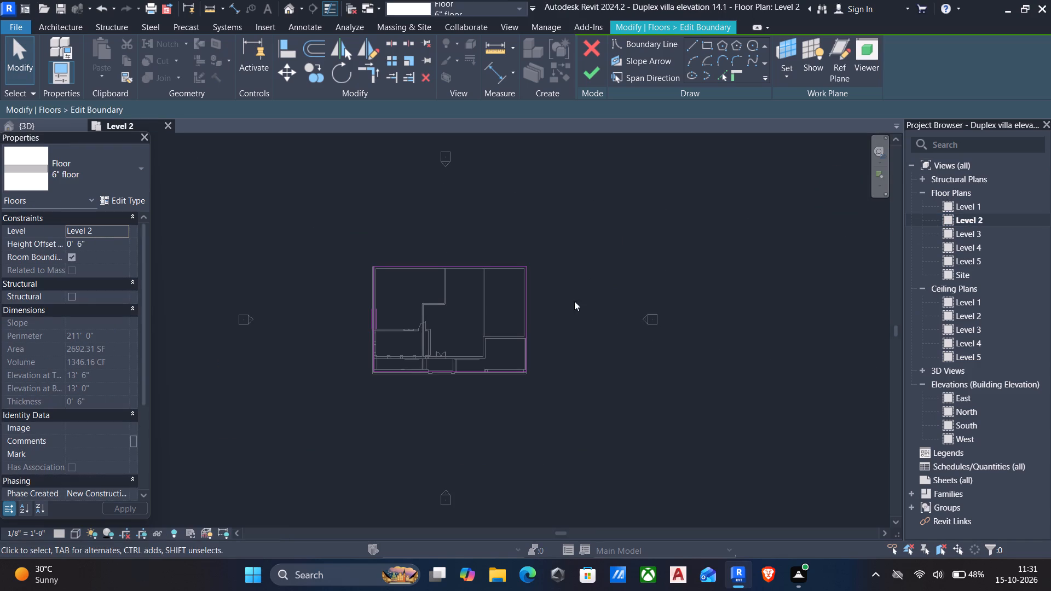
pyautogui.scroll(10, 429, 395)
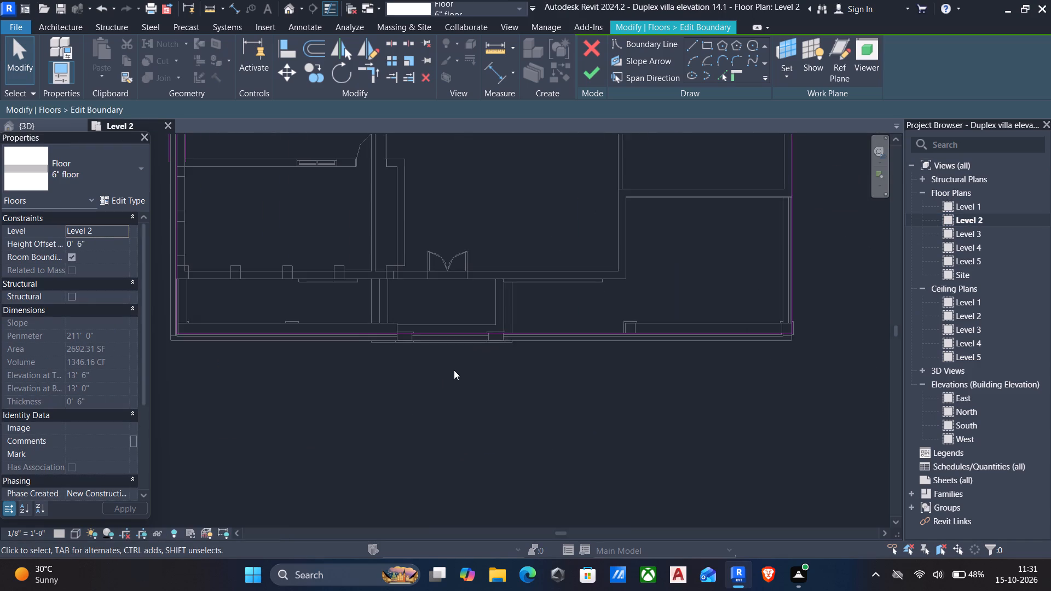
pyautogui.scroll(5, 454, 370)
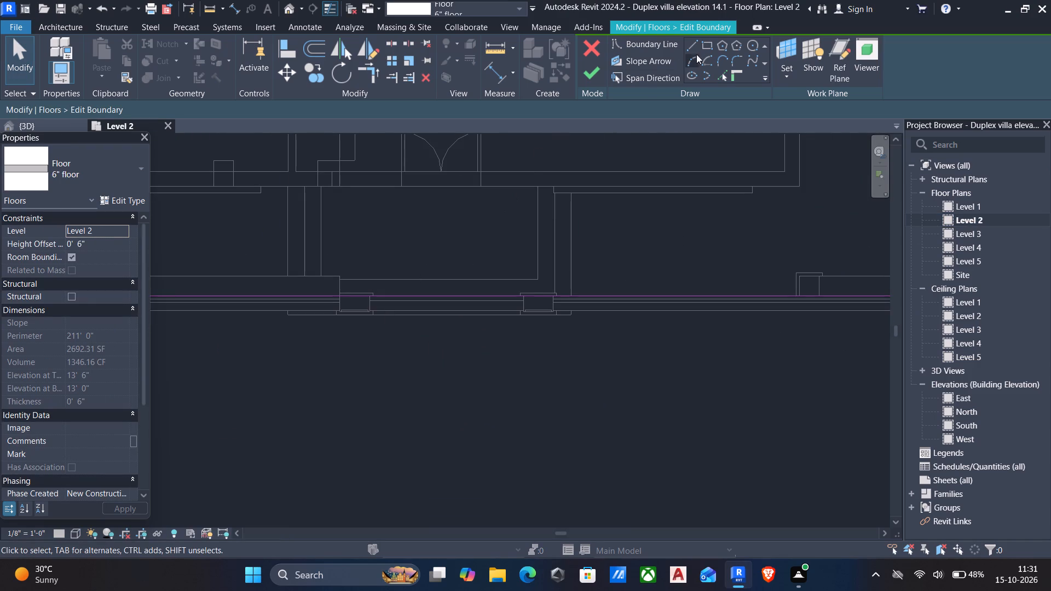
pyautogui.click(689, 64)
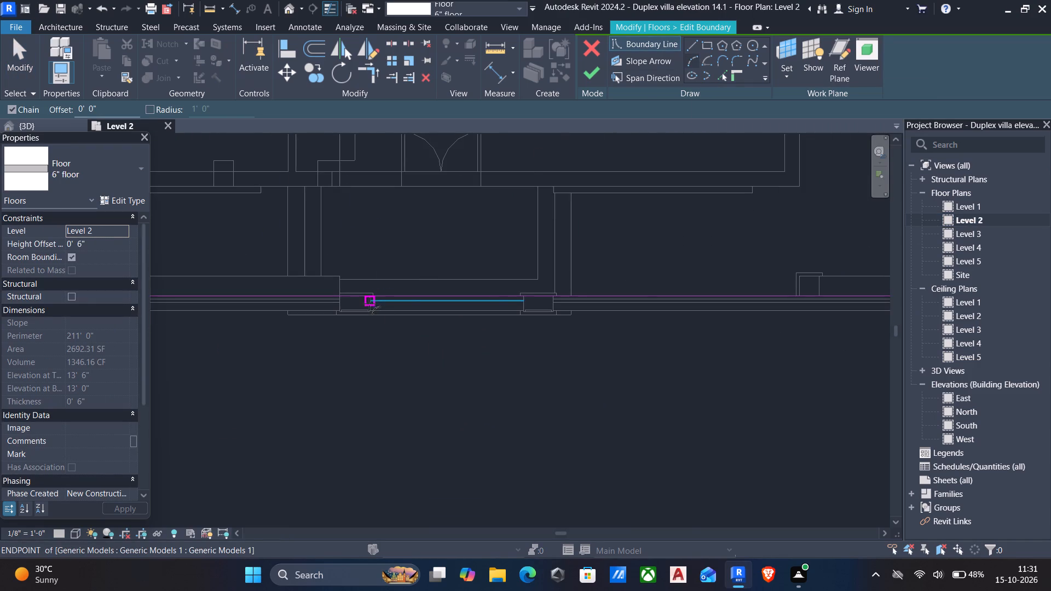
pyautogui.scroll(5, 369, 304)
pyautogui.click(368, 288)
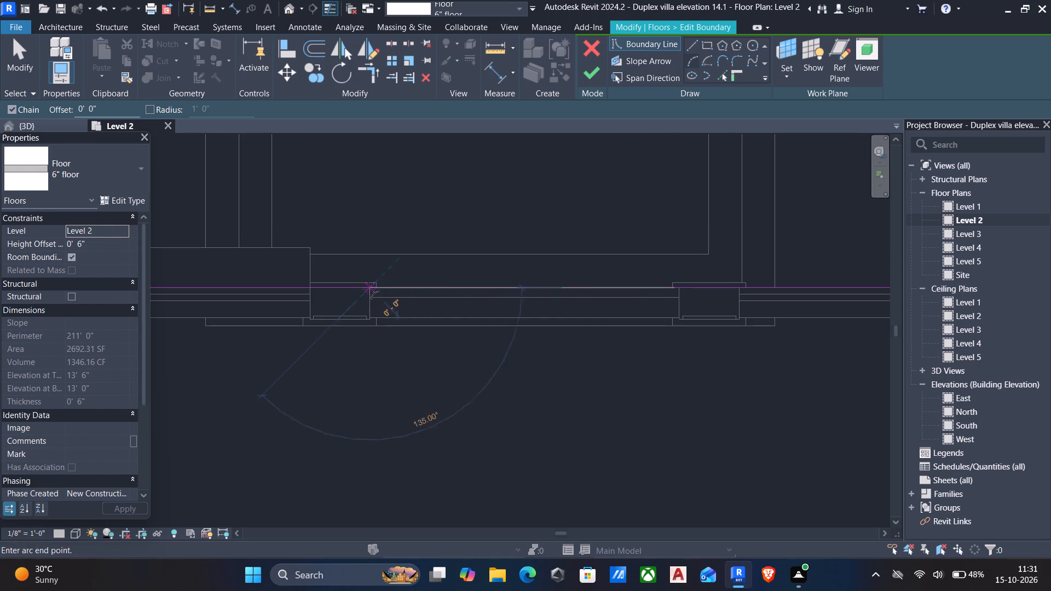
pyautogui.click(679, 289)
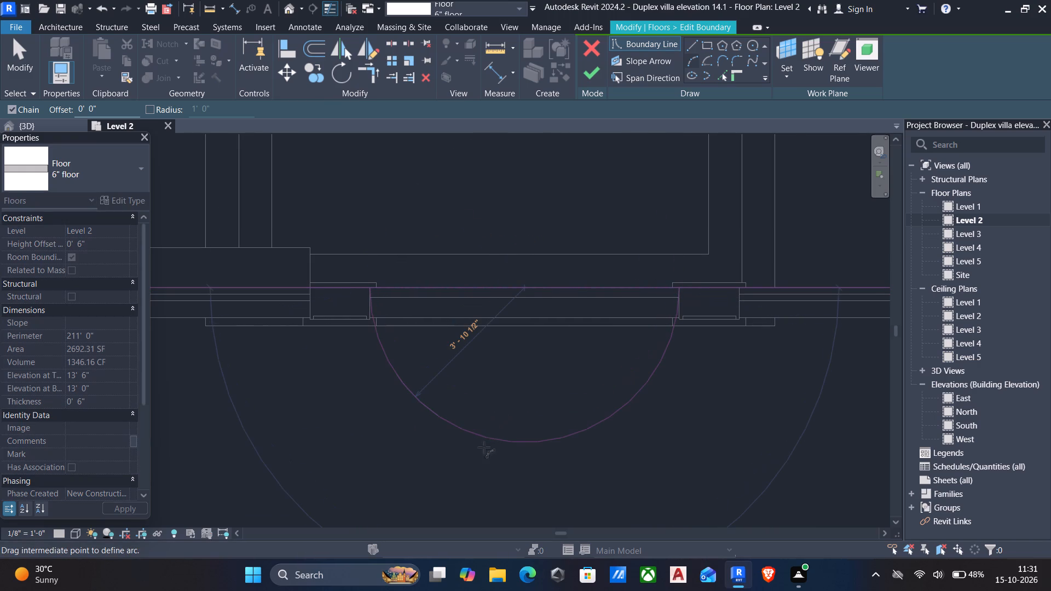
pyautogui.click(484, 464)
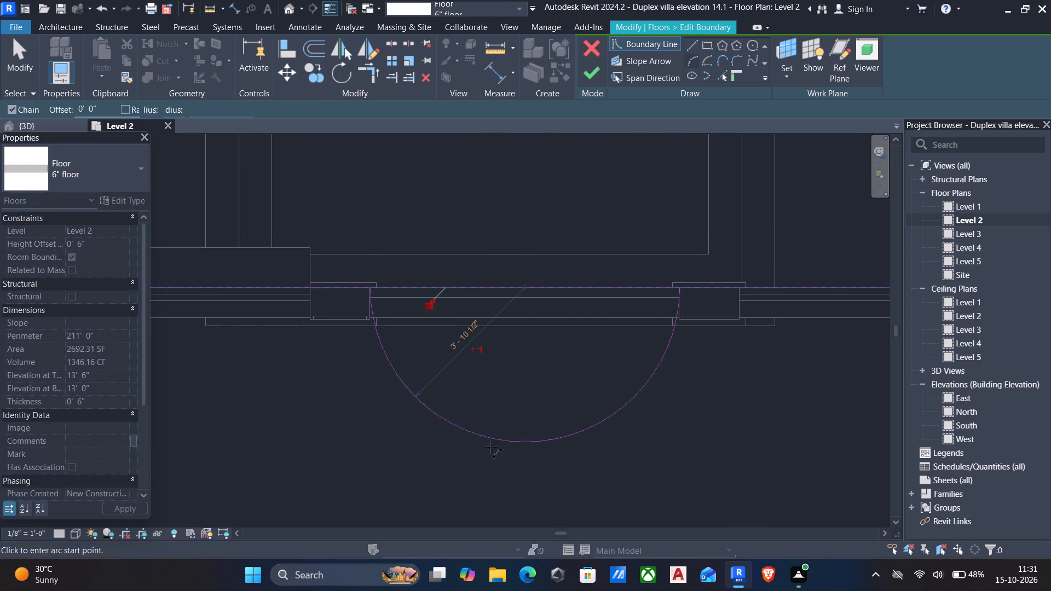
pyautogui.press('Escape')
pyautogui.press('Escape')
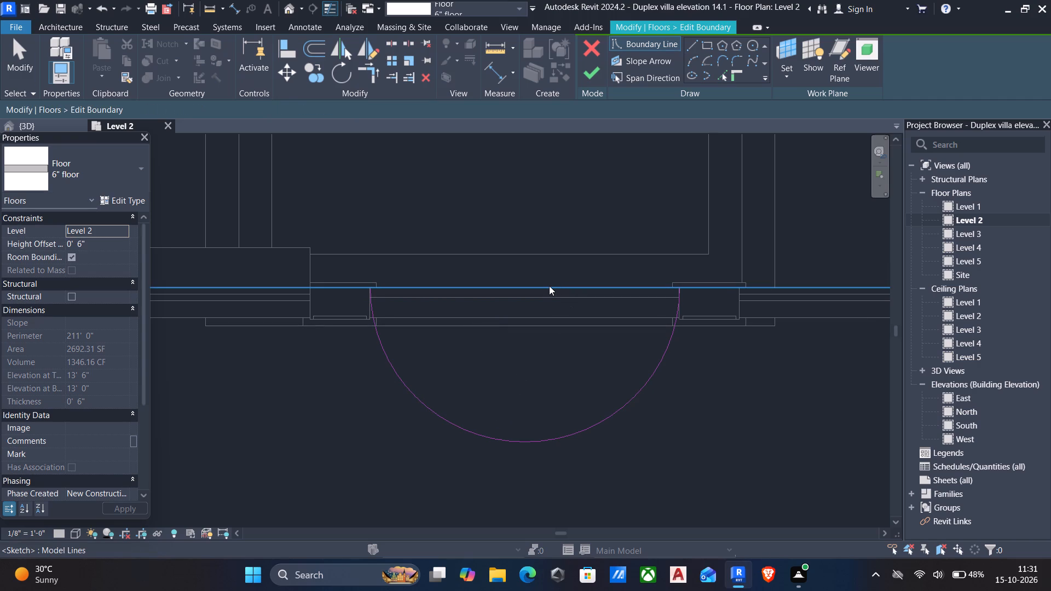
# Split the floor's front boundary line between the entrance columns and trim its west part to the arc's end.
pyautogui.press('s')
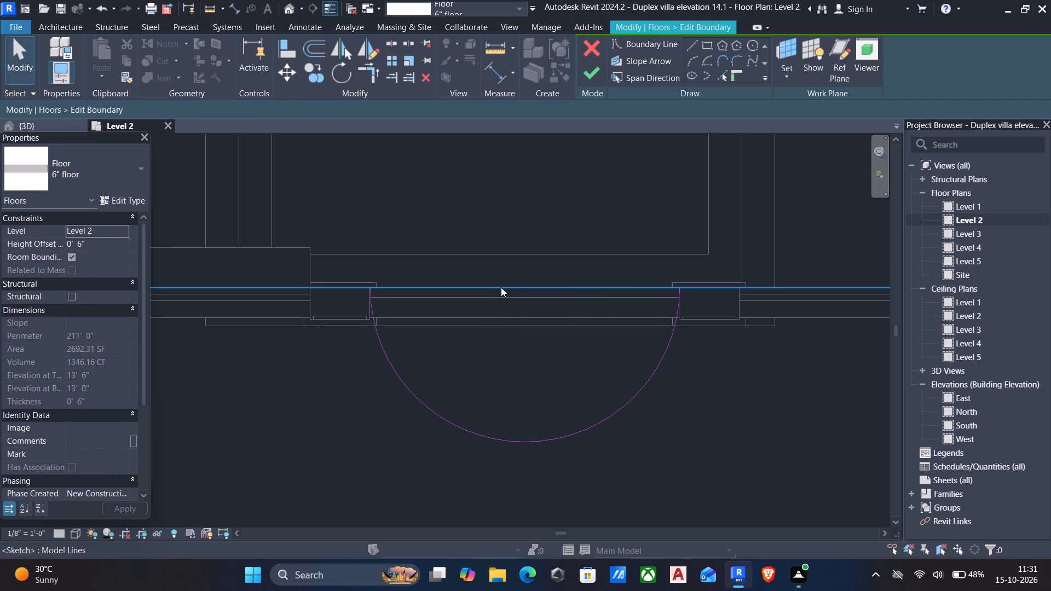
pyautogui.press('l')
pyautogui.click(512, 285)
pyautogui.press('Escape')
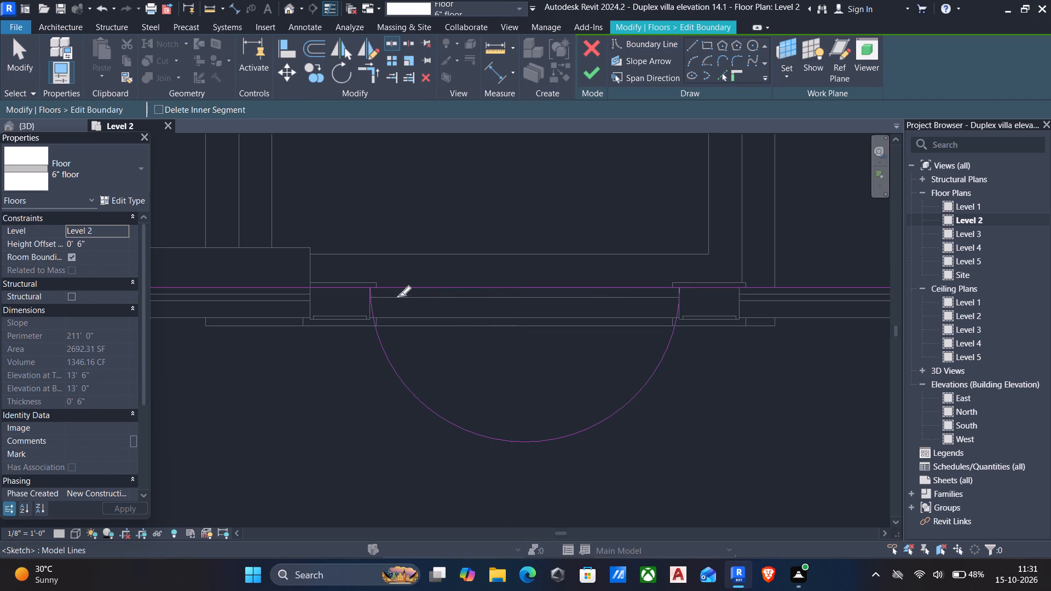
pyautogui.press('Escape')
pyautogui.press('t')
pyautogui.press('r')
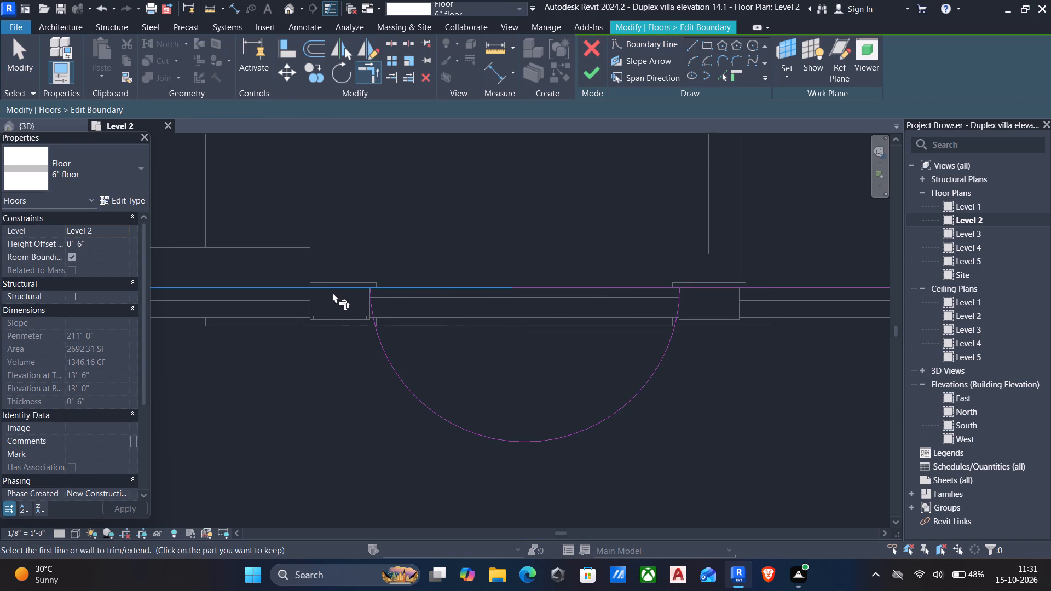
pyautogui.click(333, 286)
pyautogui.click(373, 320)
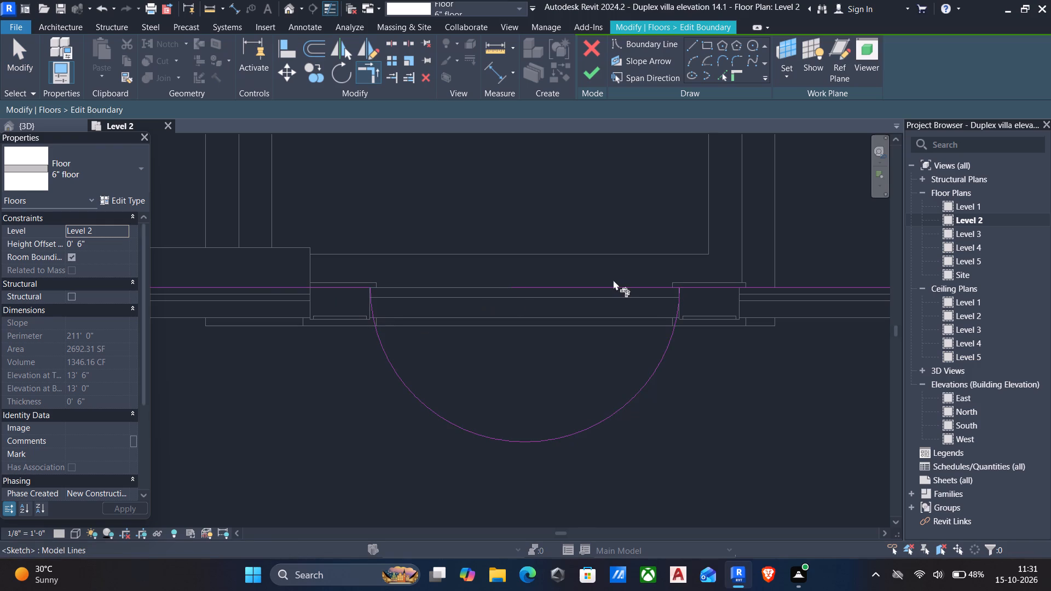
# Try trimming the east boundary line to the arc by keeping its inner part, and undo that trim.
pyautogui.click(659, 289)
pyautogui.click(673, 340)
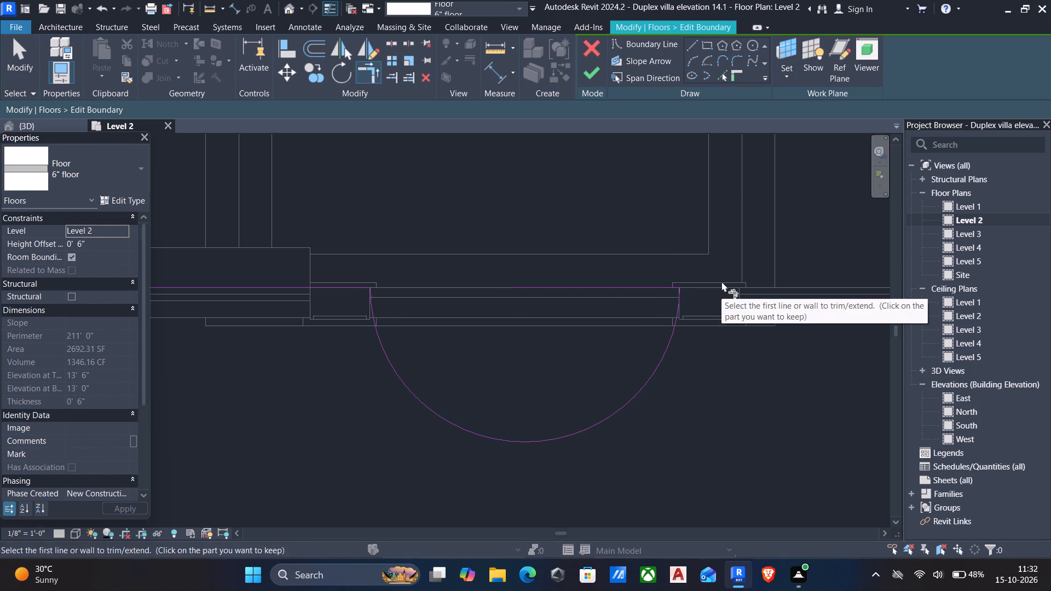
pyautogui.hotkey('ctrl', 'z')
# Trim the east boundary line to the arc, keeping its outer part, and finish the floor with walls attached to its bottom.
pyautogui.click(696, 282)
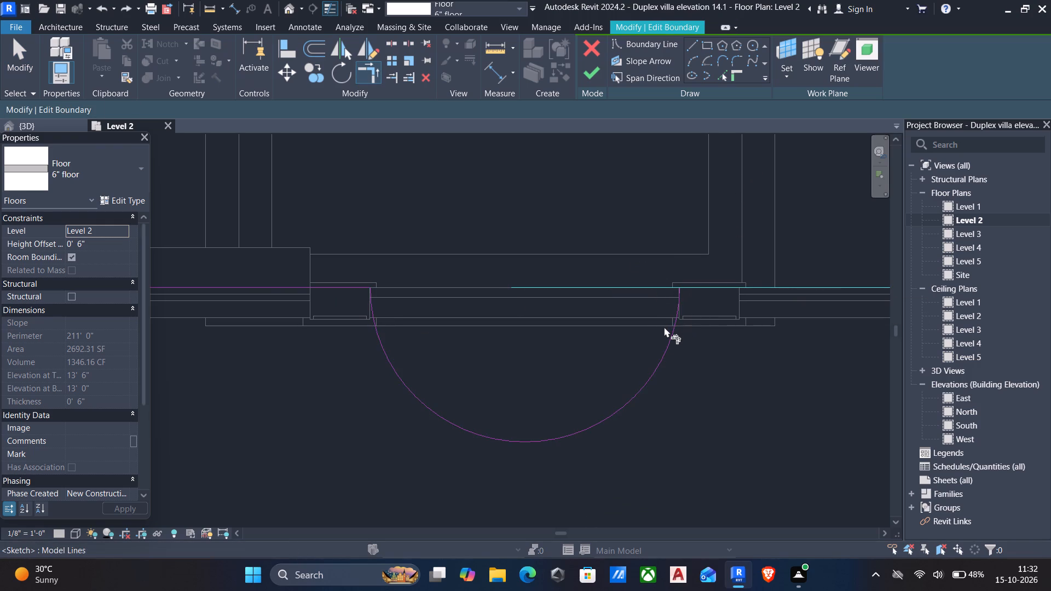
pyautogui.click(669, 334)
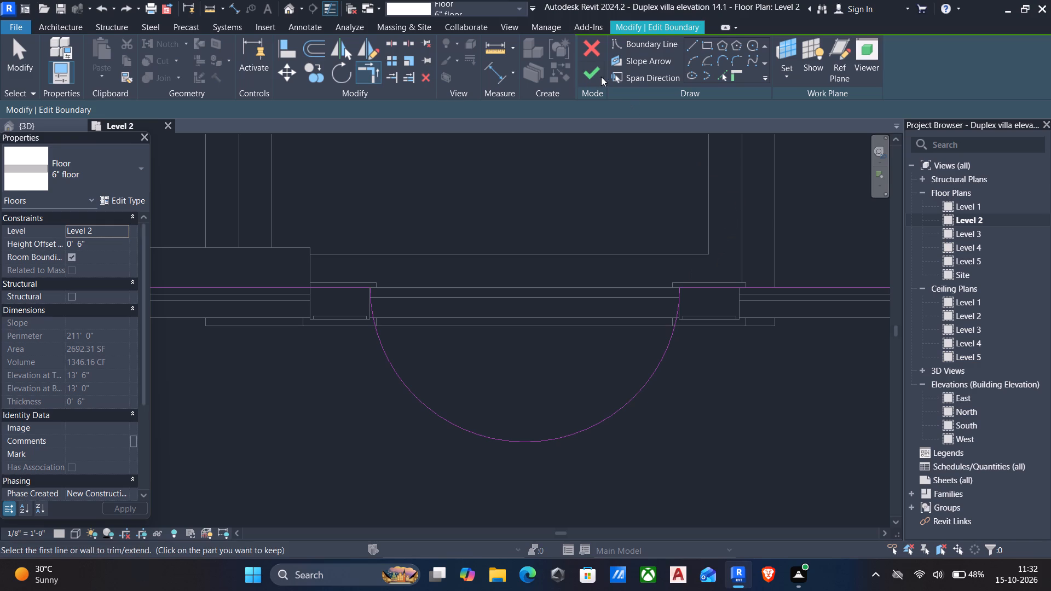
pyautogui.click(590, 79)
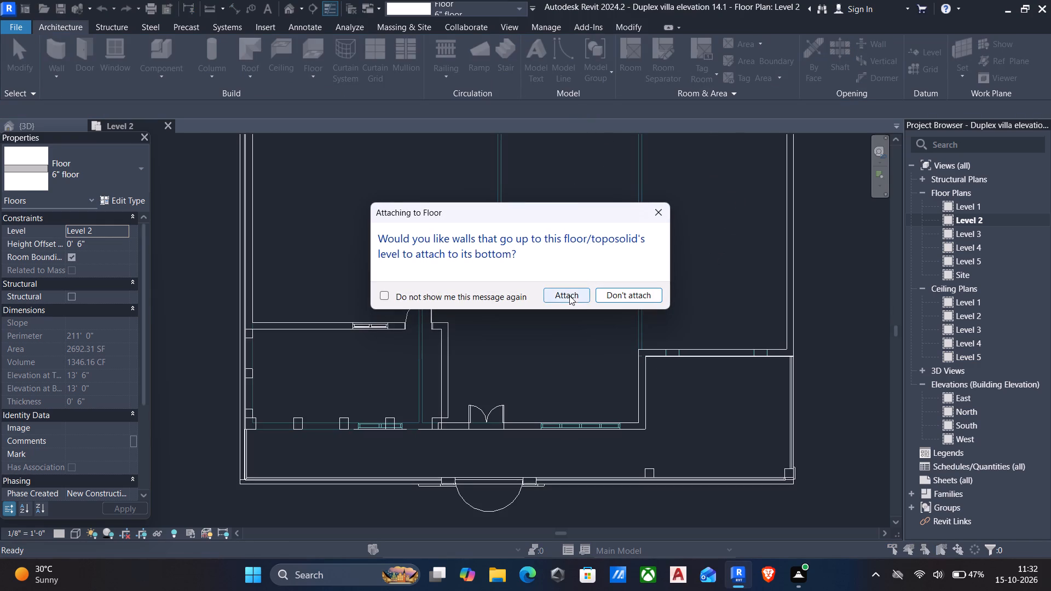
pyautogui.click(569, 297)
# Edit the in-place facade trim model in 3D and delete the straight trim extrusion crossing the semicircular slab between the entrance columns.
pyautogui.scroll(-5, 398, 132)
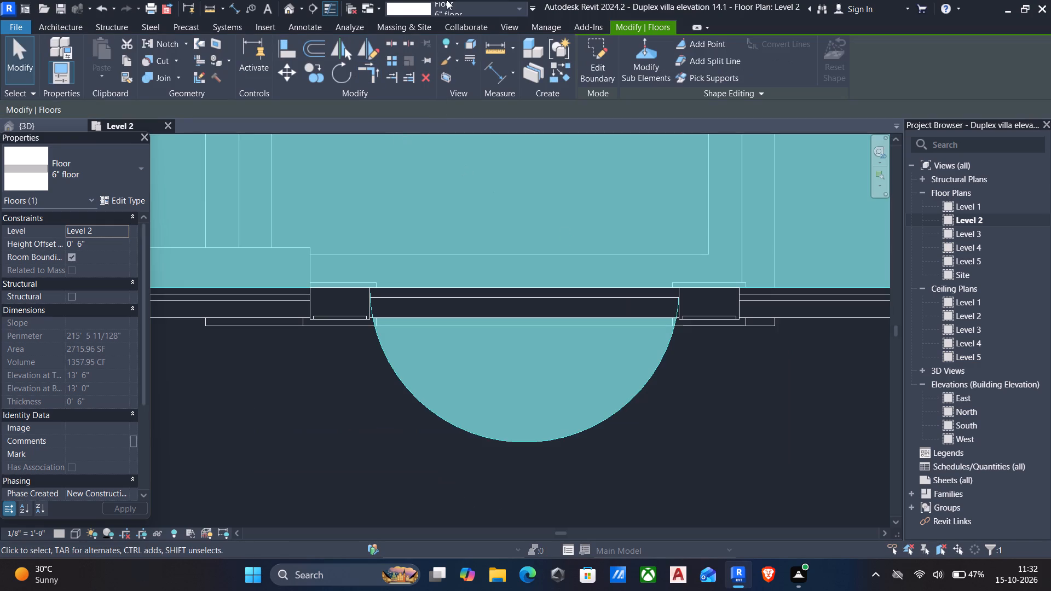
pyautogui.click(292, 12)
pyautogui.scroll(4, 591, 322)
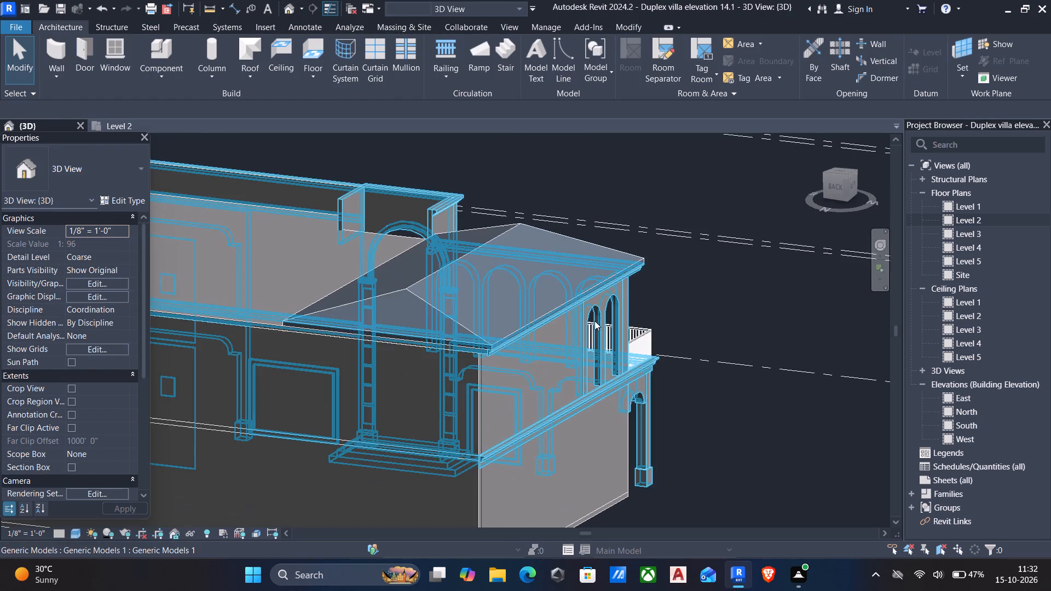
pyautogui.keyDown('shift'); pyautogui.moveTo(594, 321); pyautogui.dragTo(325, 352, button='middle'); pyautogui.keyUp('shift')
pyautogui.moveTo(325, 407); pyautogui.dragTo(323, 308, button='middle')
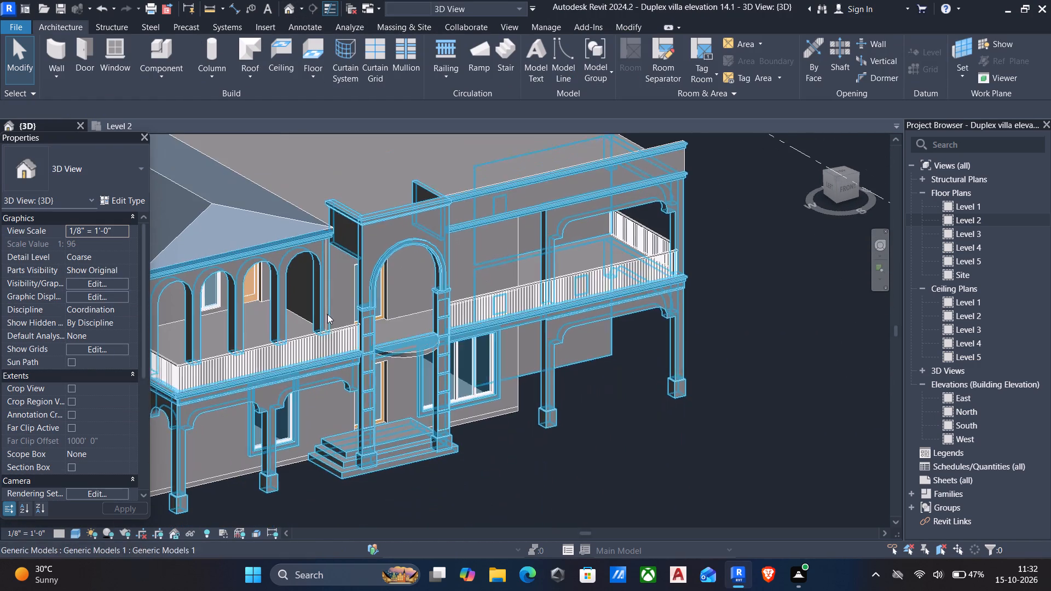
pyautogui.scroll(5, 363, 348)
pyautogui.keyDown('shift'); pyautogui.moveTo(388, 364); pyautogui.dragTo(353, 284, button='middle'); pyautogui.keyUp('shift')
pyautogui.scroll(6, 351, 282)
pyautogui.moveTo(299, 263); pyautogui.dragTo(431, 311, button='middle')
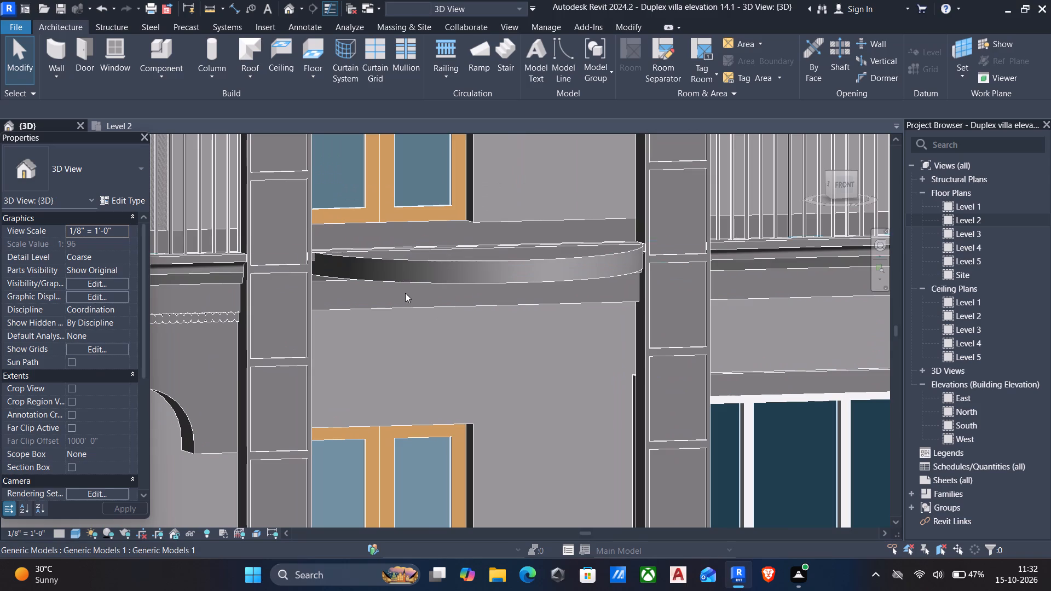
pyautogui.click(320, 283)
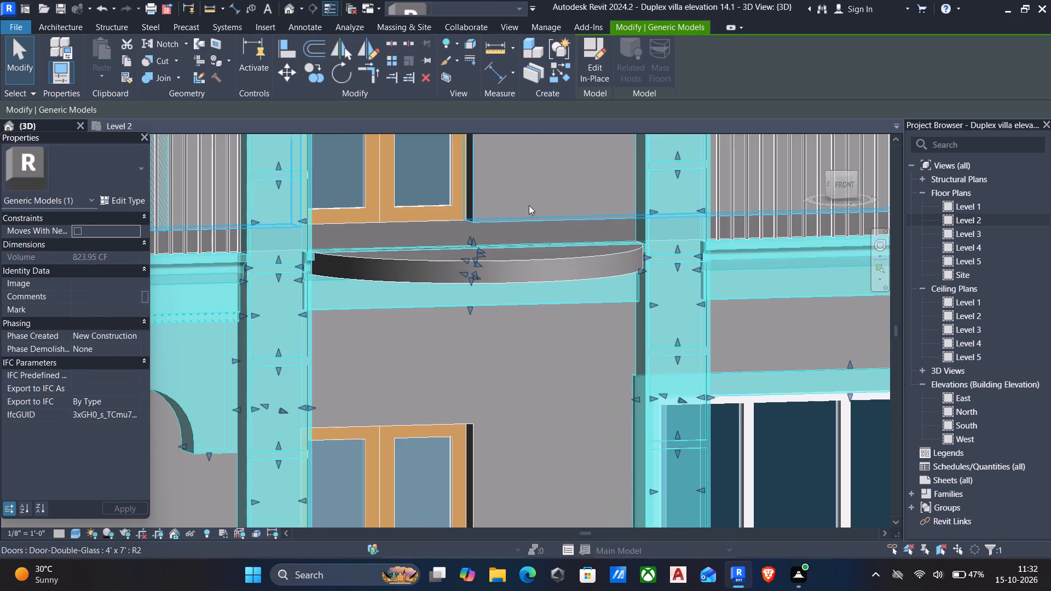
pyautogui.click(581, 49)
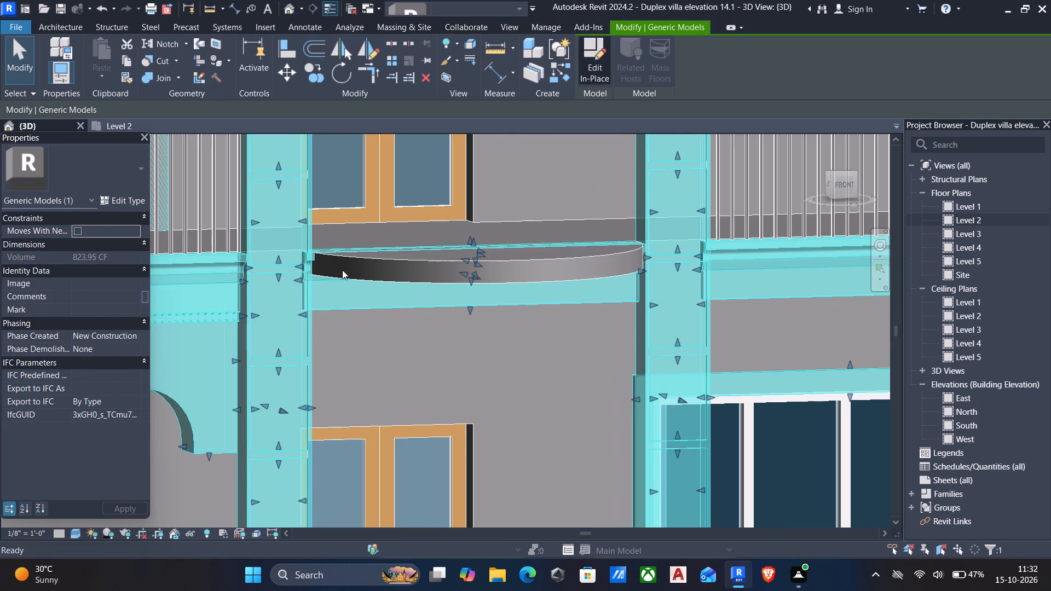
pyautogui.scroll(4, 329, 283)
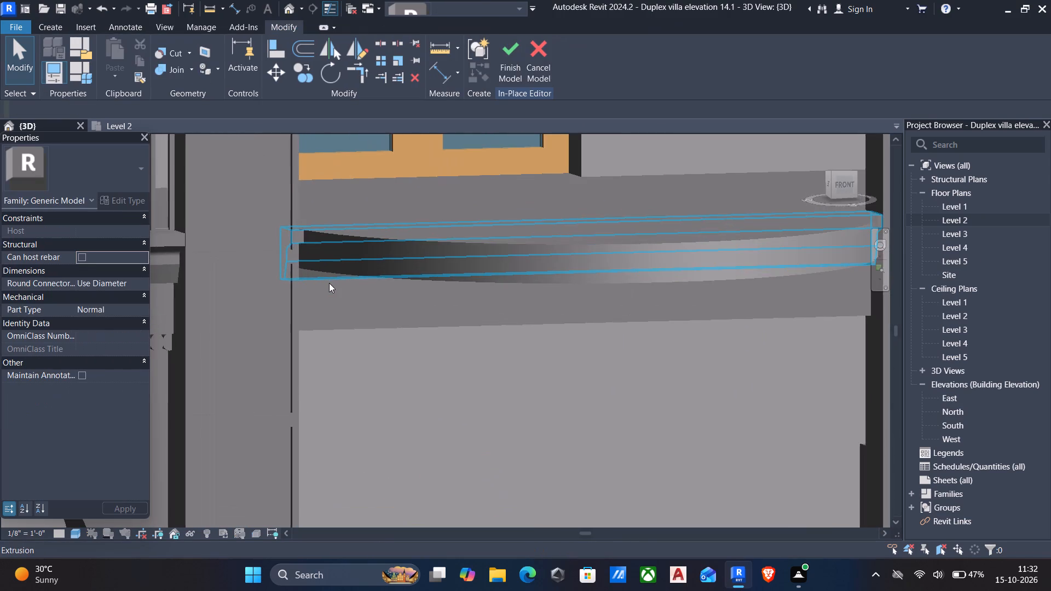
pyautogui.click(304, 279)
pyautogui.press('Delete')
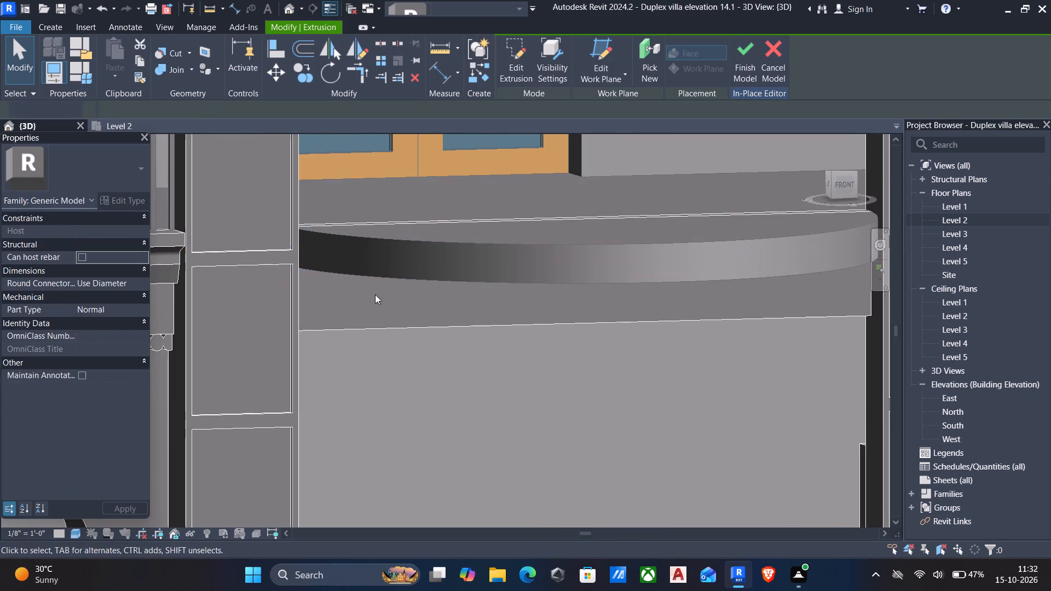
# Start a solid extrusion in the in-place model and pick the 6" floor's horizontal face at the balcony slab as work plane.
pyautogui.scroll(-5, 472, 316)
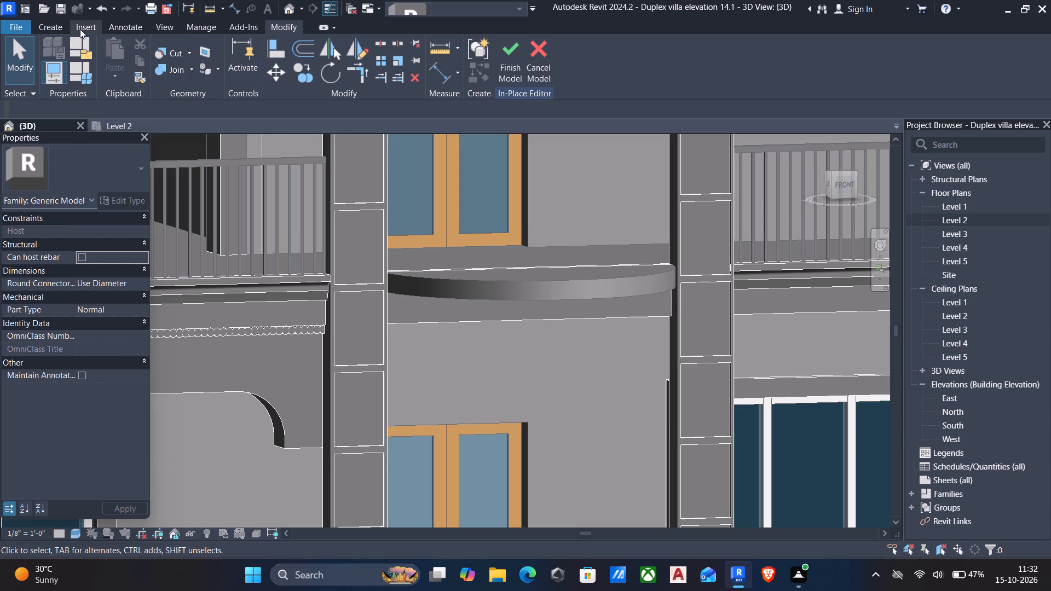
pyautogui.click(51, 24)
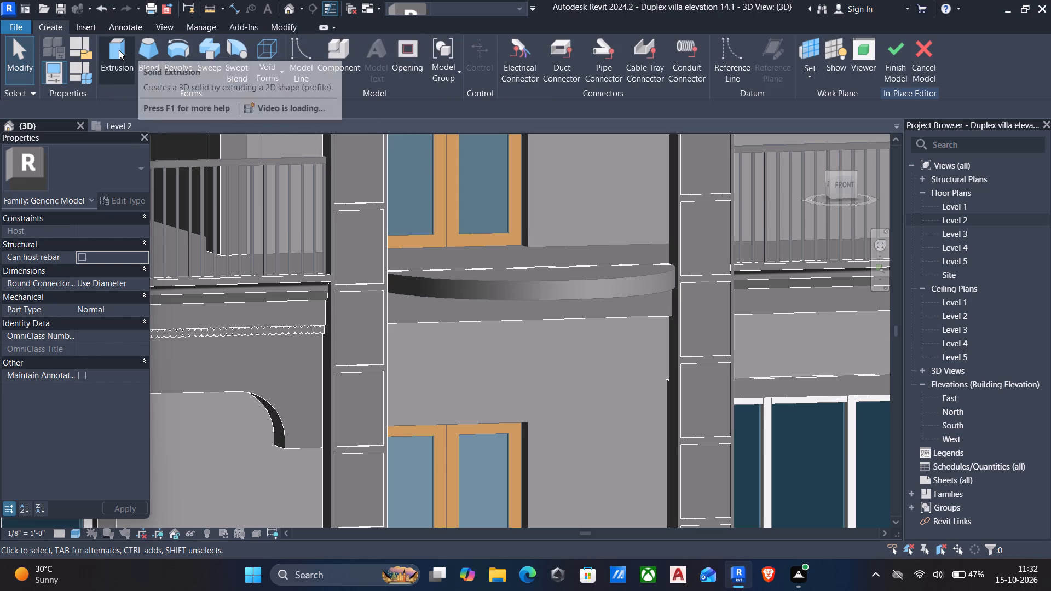
pyautogui.click(119, 50)
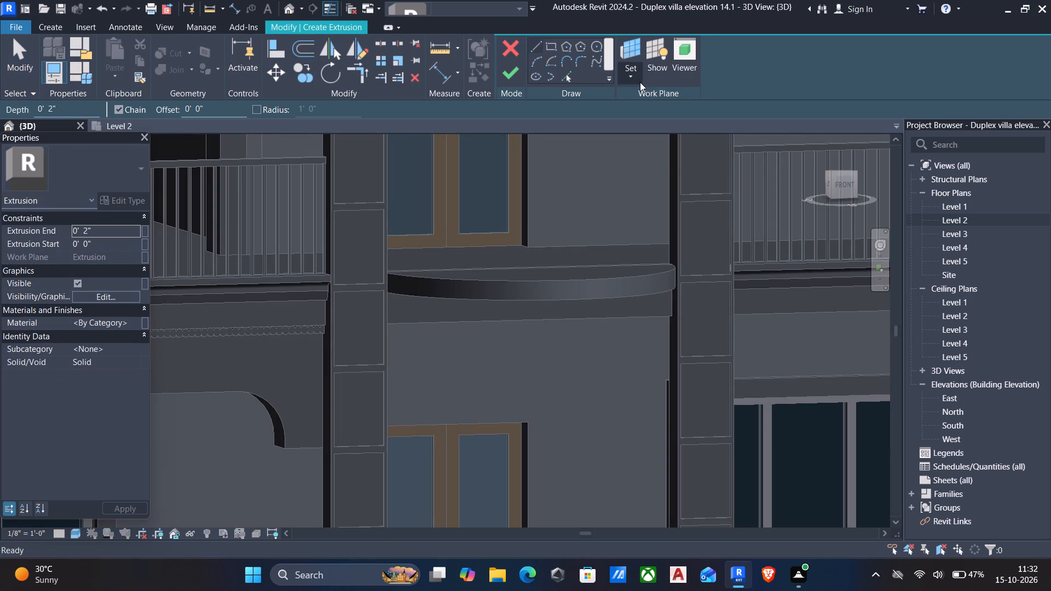
pyautogui.click(632, 78)
pyautogui.click(662, 120)
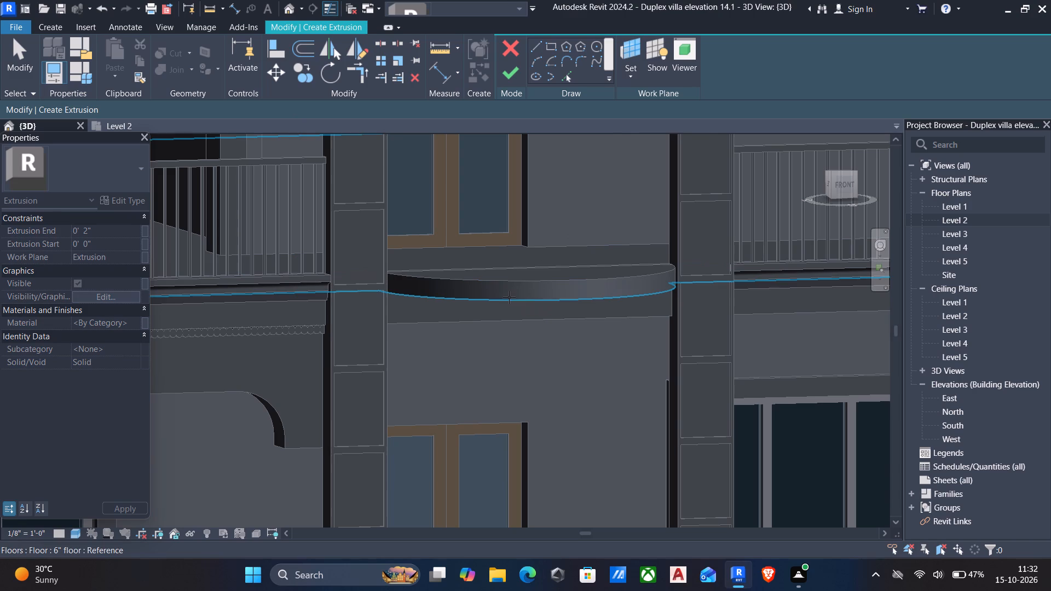
pyautogui.scroll(-3, 515, 309)
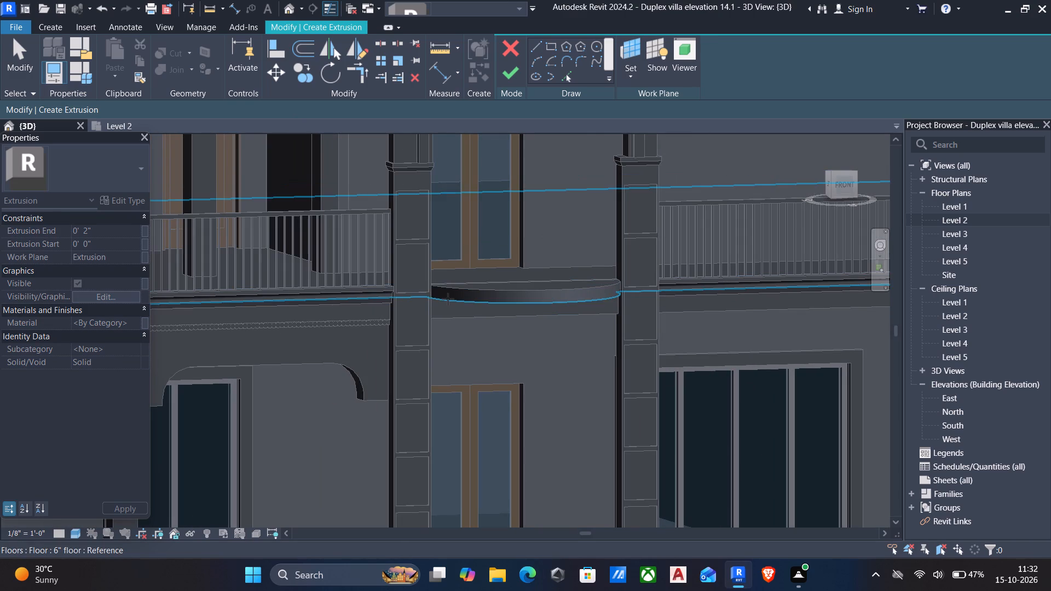
pyautogui.click(507, 295)
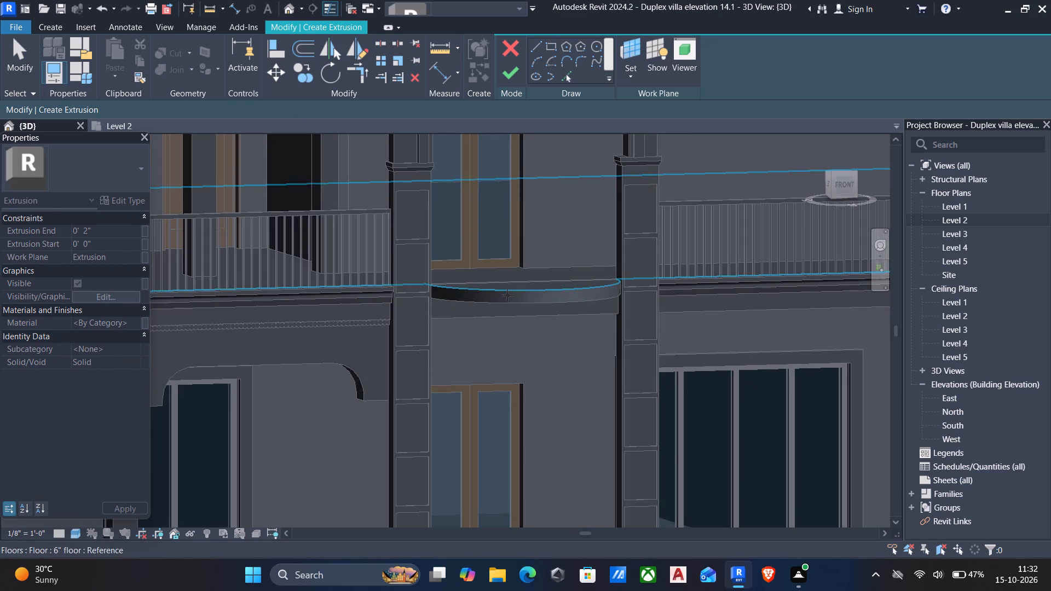
pyautogui.click(633, 51)
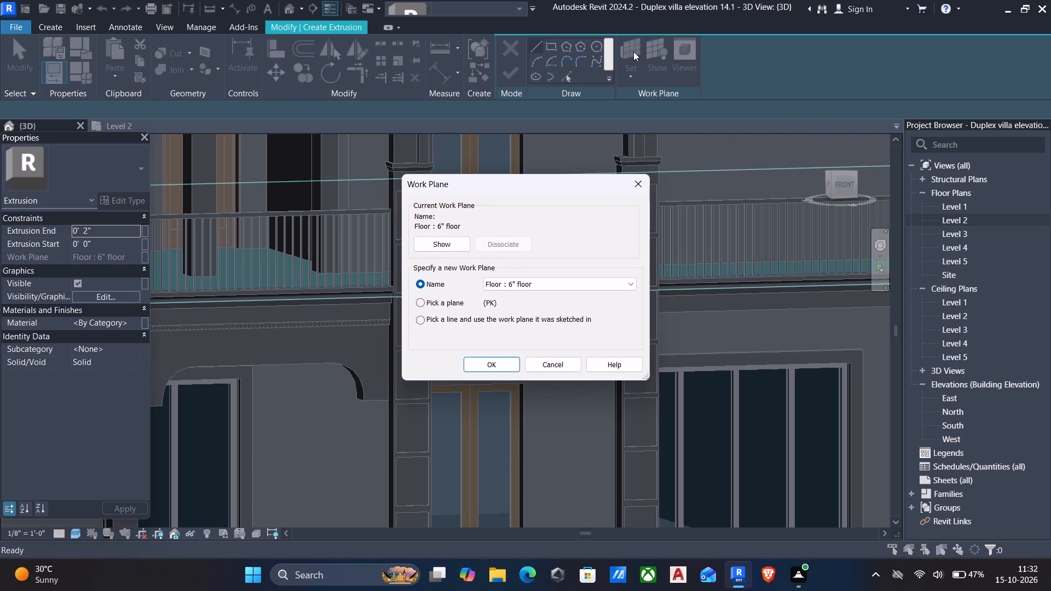
pyautogui.click(555, 361)
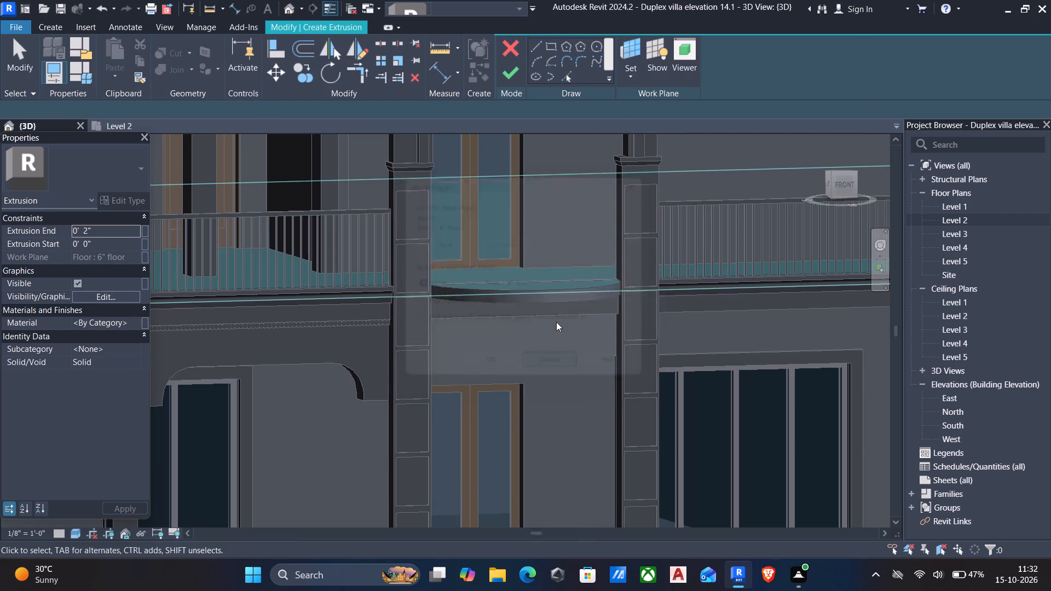
# Set the extrusion's work plane to the 6" floor's vertical reference plane at the semicircular slab and toggle the work plane display.
pyautogui.click(637, 75)
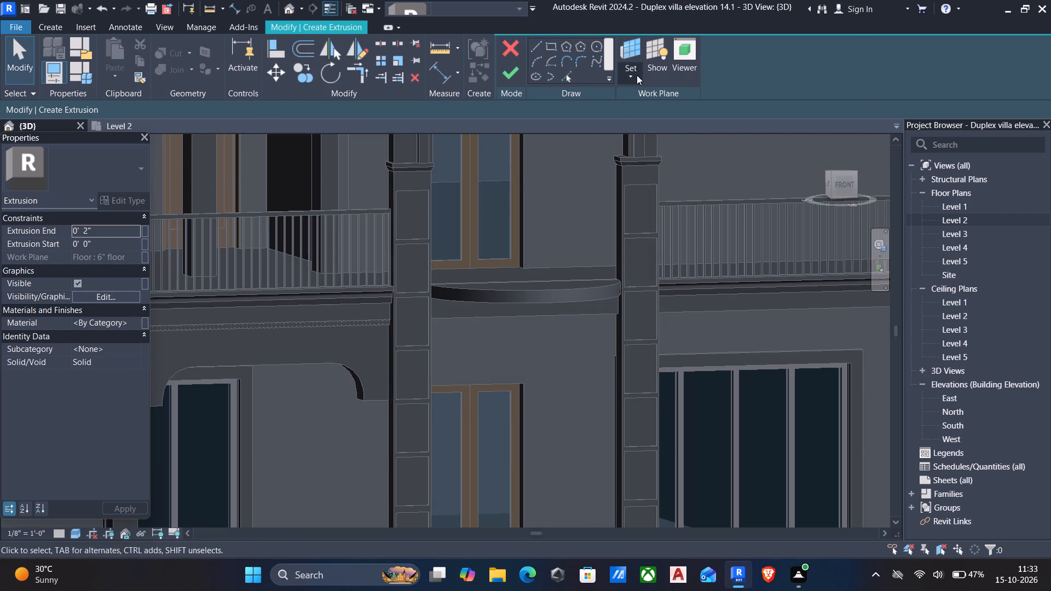
pyautogui.click(655, 130)
pyautogui.scroll(-3, 570, 247)
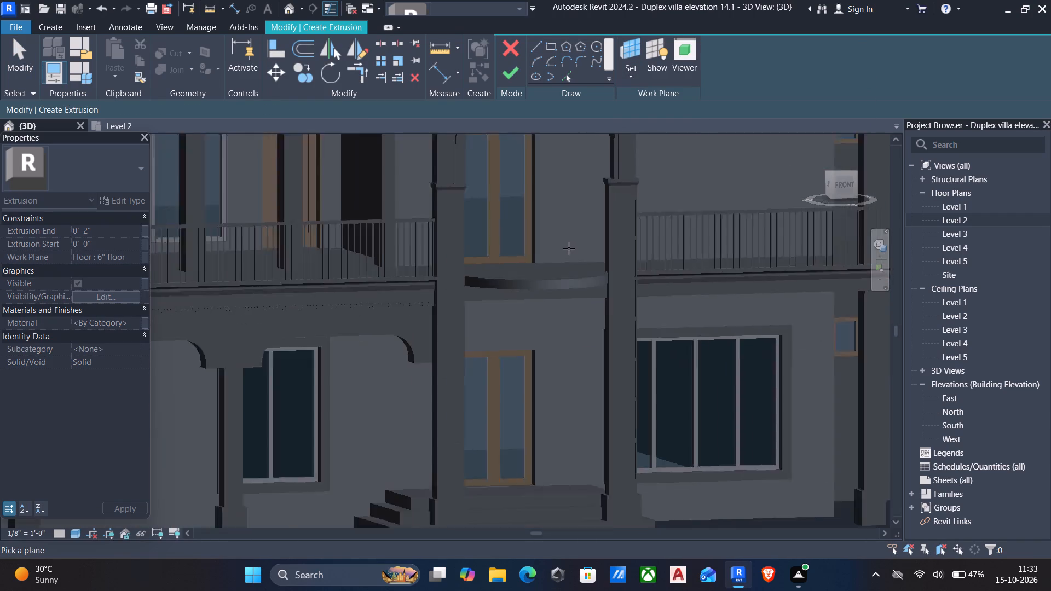
pyautogui.keyDown('shift'); pyautogui.moveTo(558, 278); pyautogui.dragTo(599, 287, button='middle'); pyautogui.keyUp('shift')
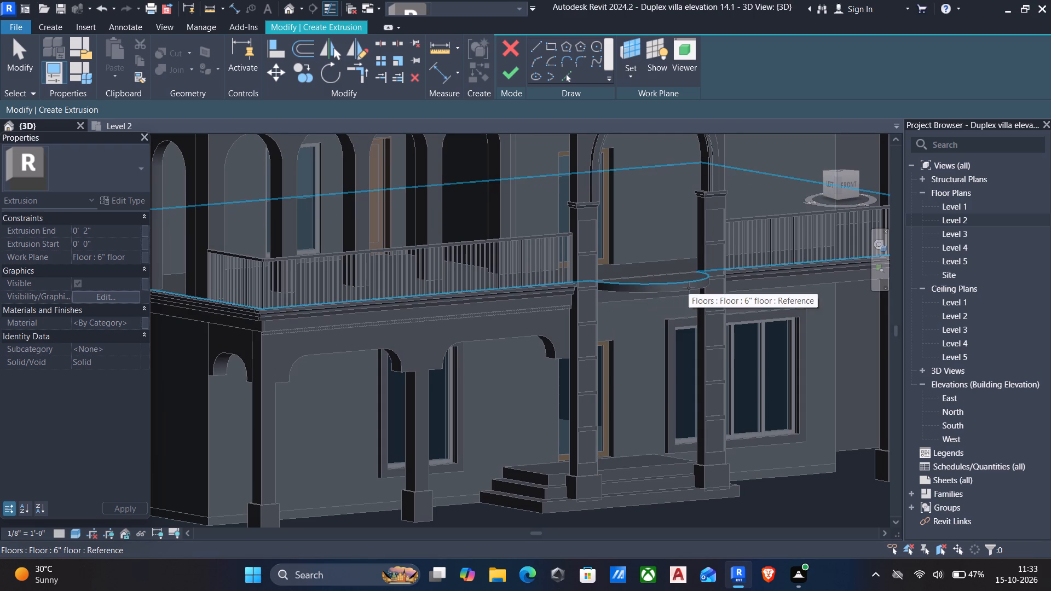
pyautogui.scroll(-2, 690, 287)
pyautogui.scroll(2, 464, 317)
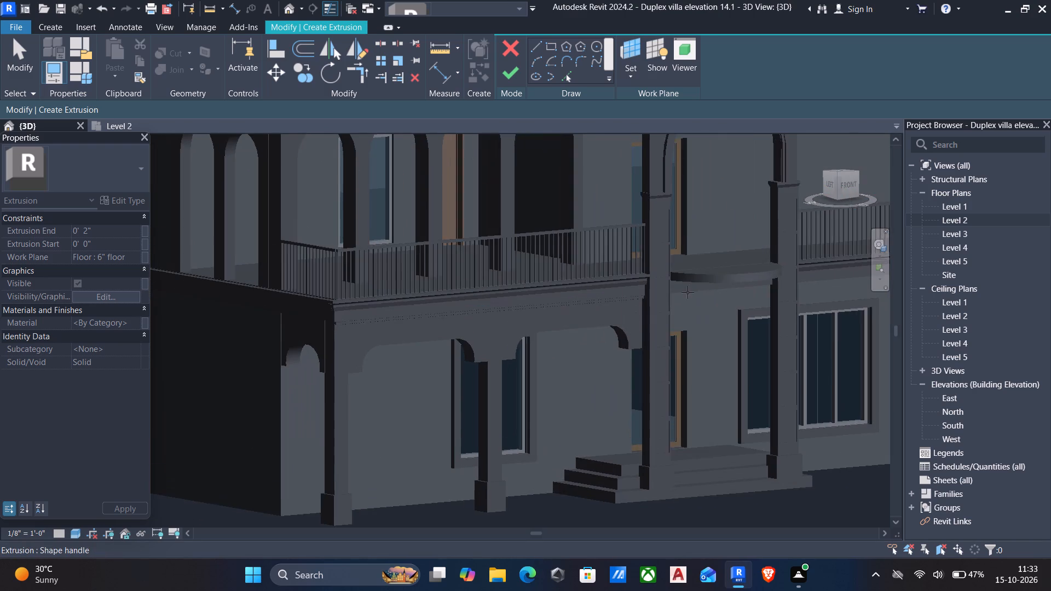
pyautogui.scroll(-2, 752, 276)
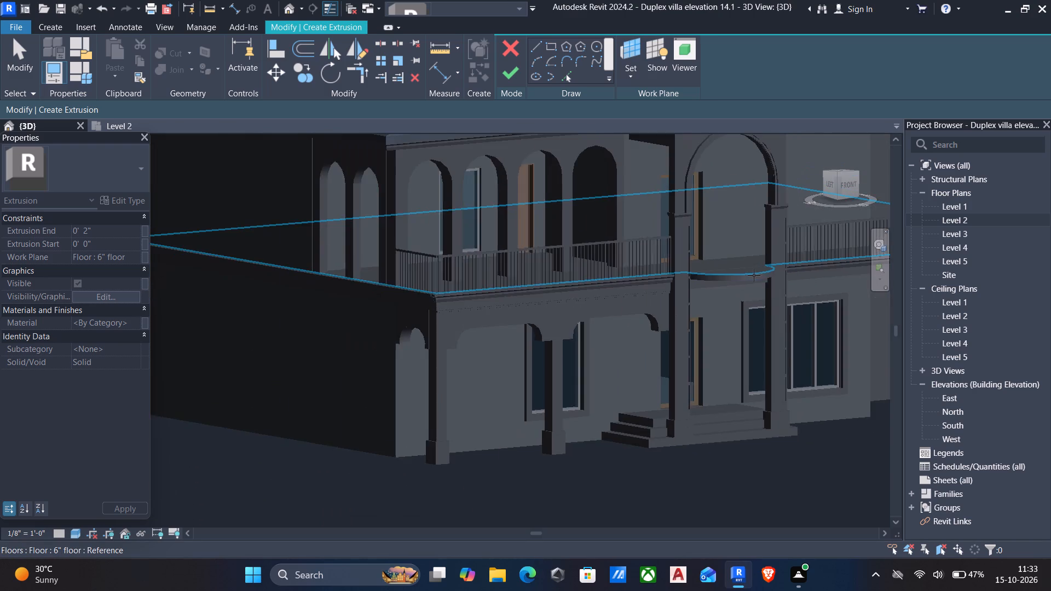
pyautogui.scroll(5, 756, 275)
pyautogui.scroll(-7, 756, 275)
pyautogui.scroll(-1, 542, 247)
pyautogui.scroll(-5, 494, 262)
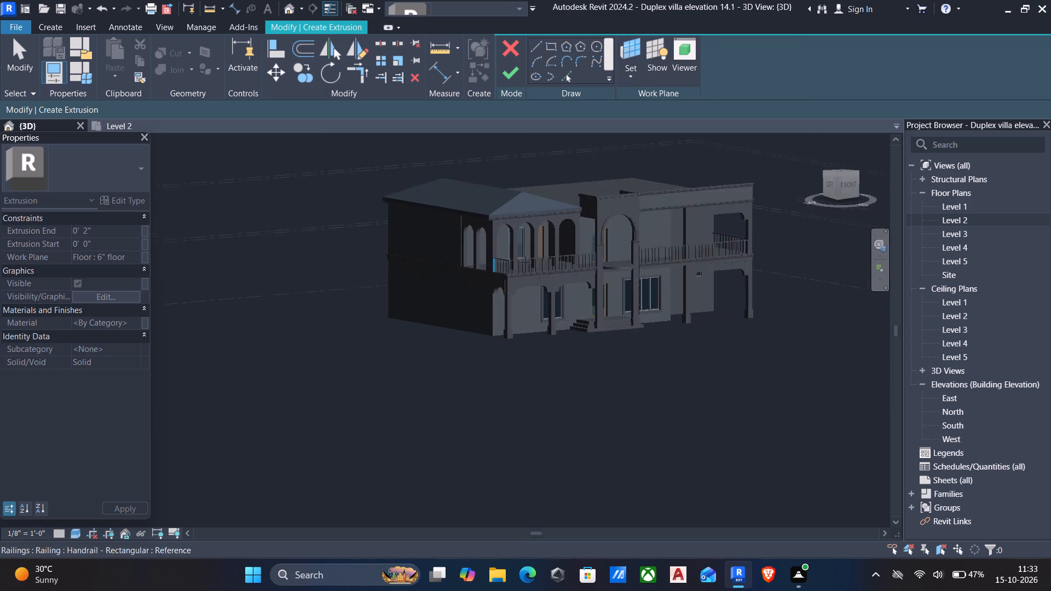
pyautogui.keyDown('shift'); pyautogui.moveTo(668, 270); pyautogui.dragTo(705, 351, button='middle'); pyautogui.keyUp('shift')
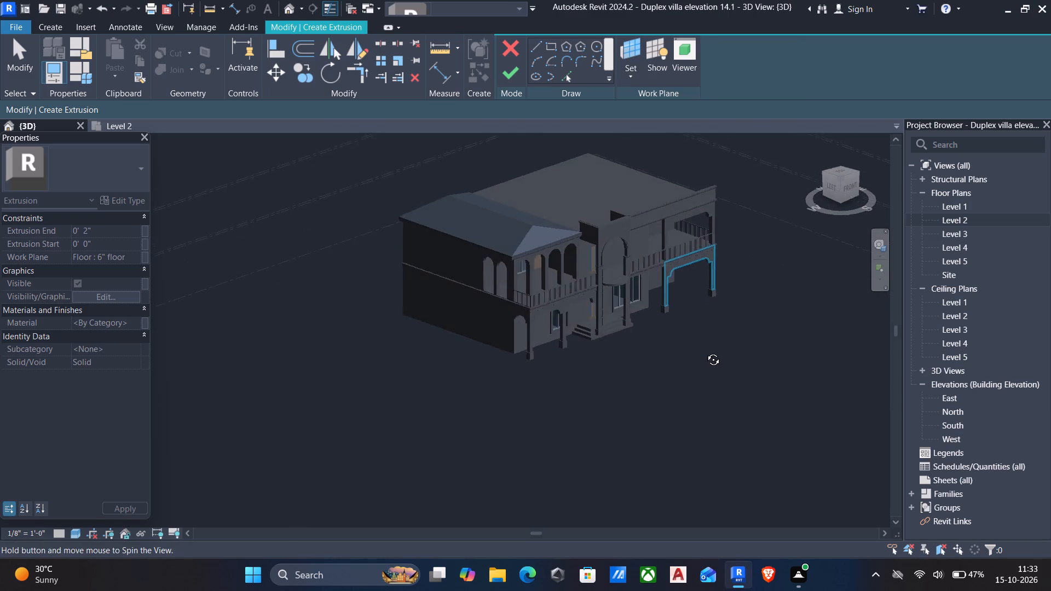
pyautogui.keyDown('shift'); pyautogui.moveTo(705, 351); pyautogui.dragTo(708, 353, button='middle'); pyautogui.keyUp('shift')
pyautogui.scroll(6, 690, 299)
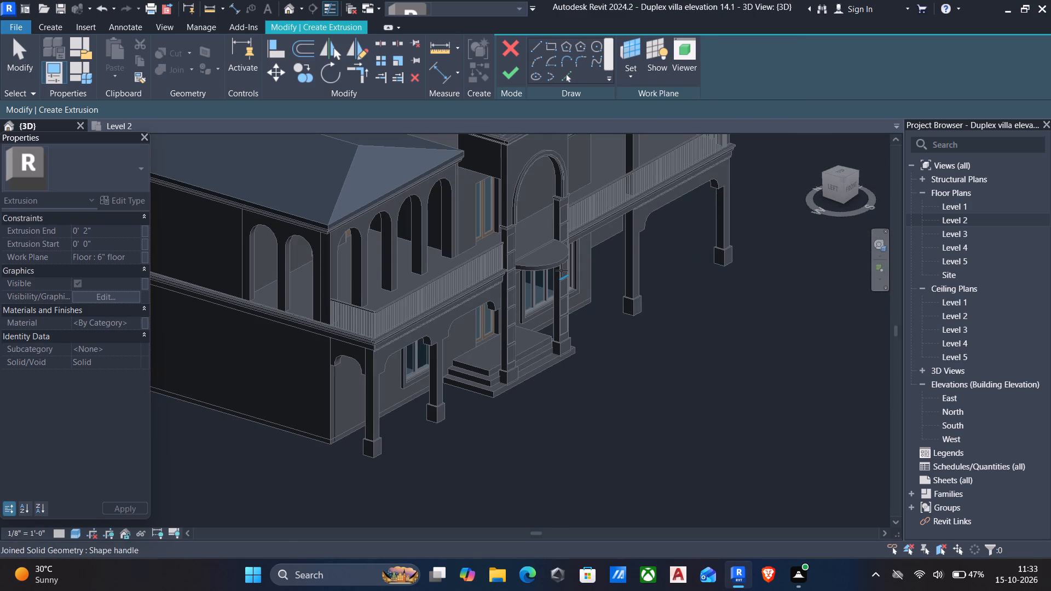
pyautogui.scroll(5, 561, 269)
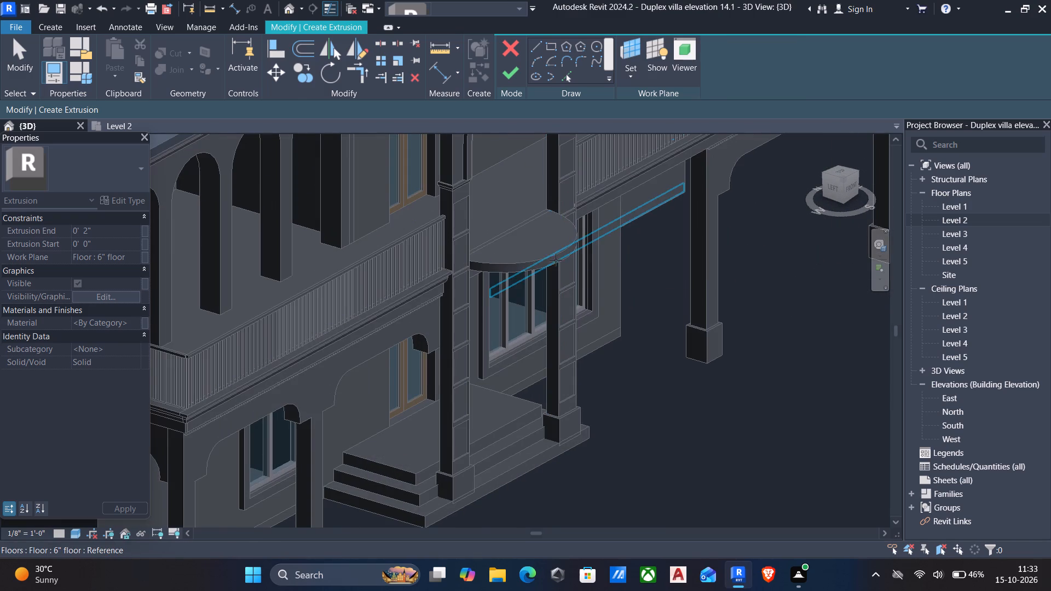
pyautogui.scroll(5, 554, 259)
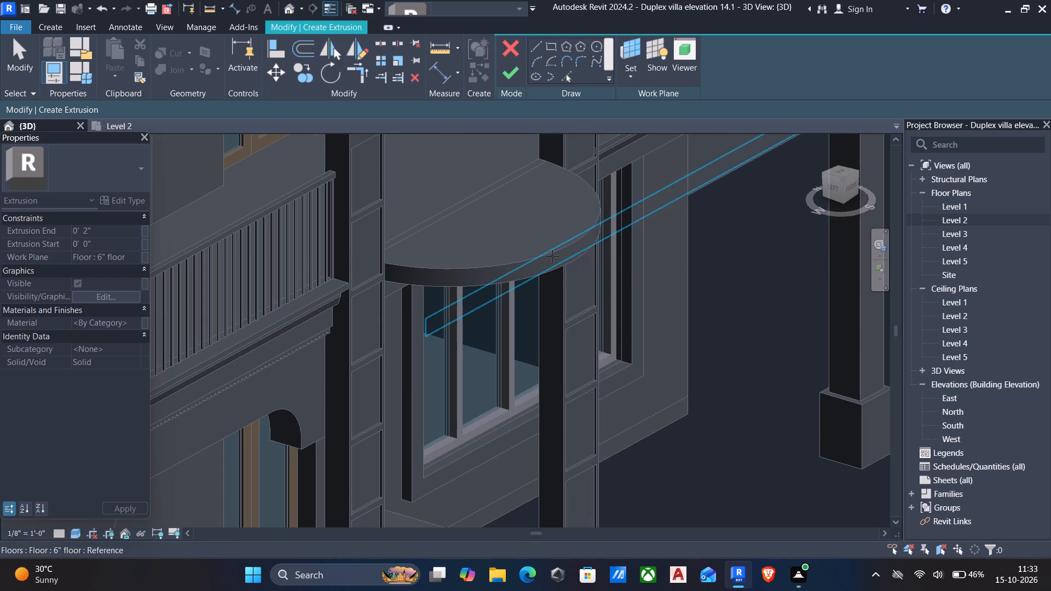
pyautogui.click(552, 256)
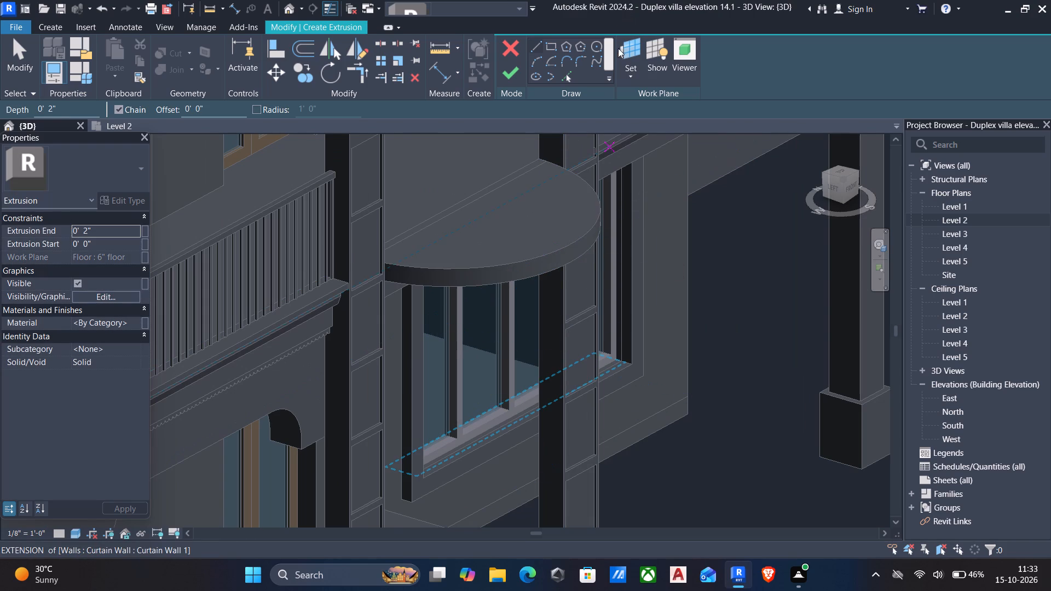
pyautogui.click(665, 54)
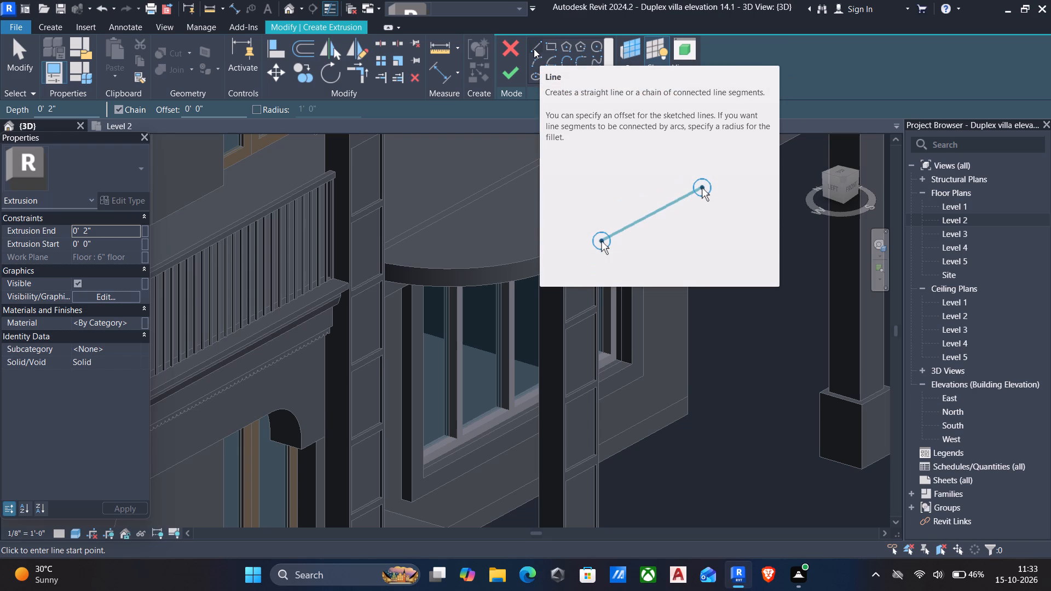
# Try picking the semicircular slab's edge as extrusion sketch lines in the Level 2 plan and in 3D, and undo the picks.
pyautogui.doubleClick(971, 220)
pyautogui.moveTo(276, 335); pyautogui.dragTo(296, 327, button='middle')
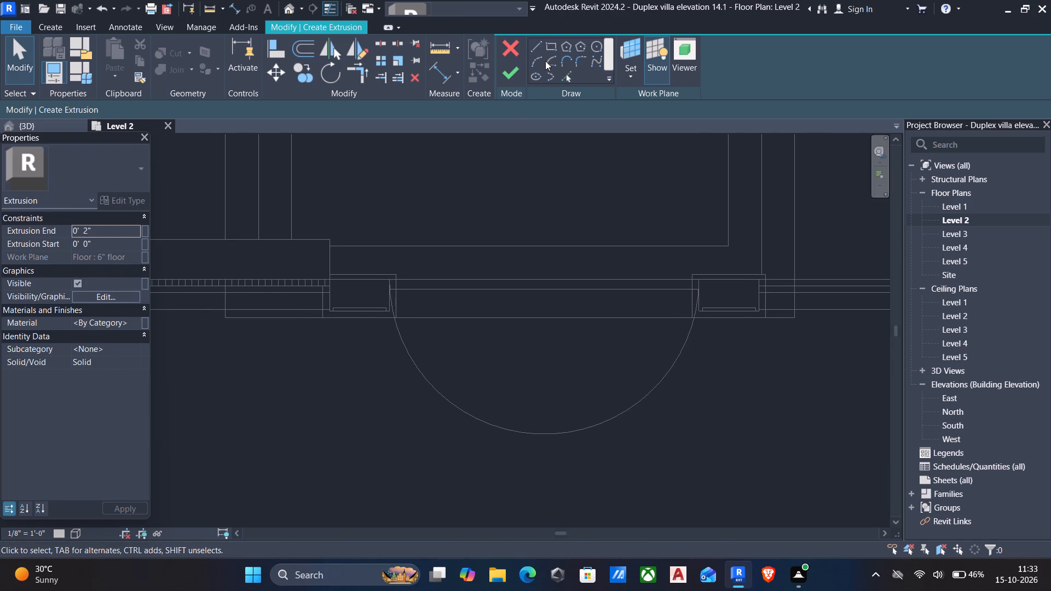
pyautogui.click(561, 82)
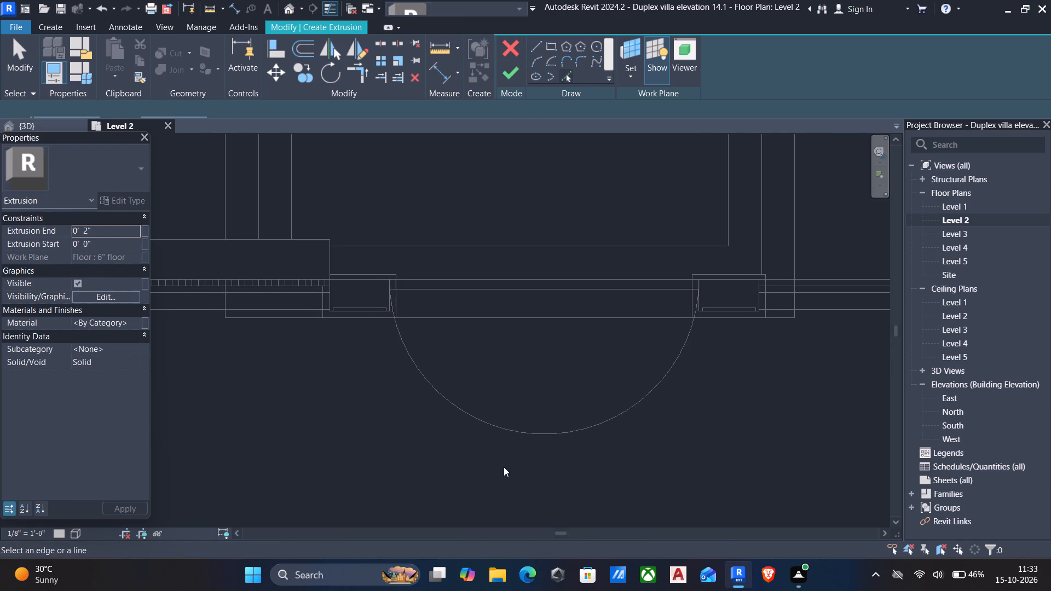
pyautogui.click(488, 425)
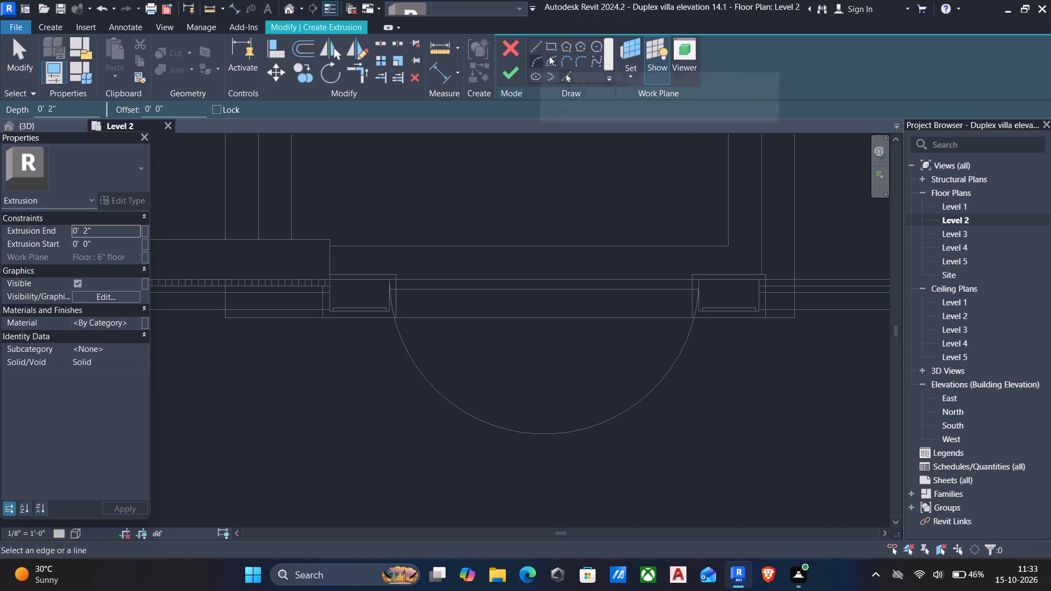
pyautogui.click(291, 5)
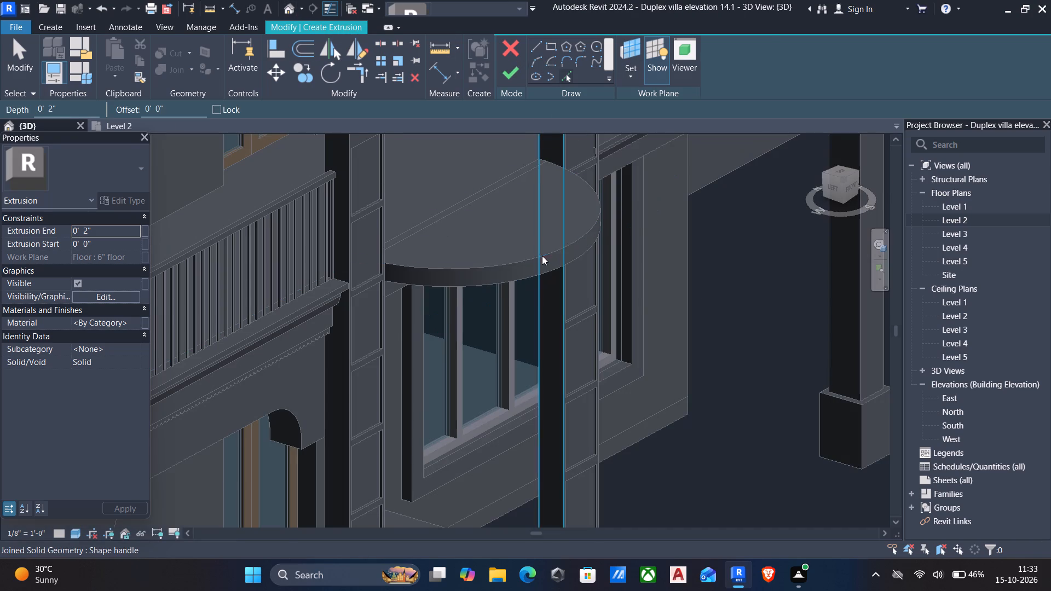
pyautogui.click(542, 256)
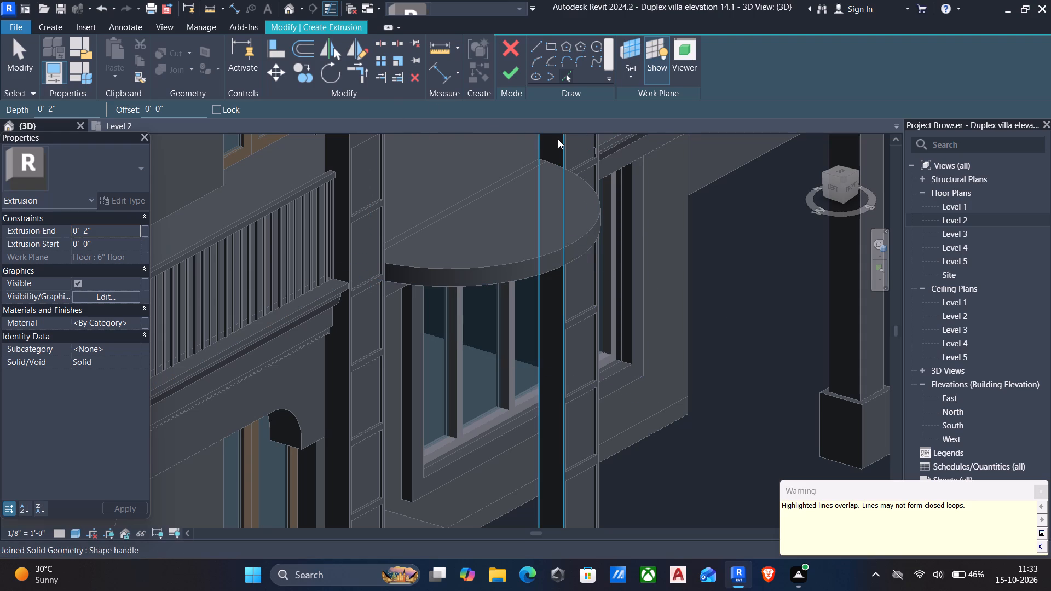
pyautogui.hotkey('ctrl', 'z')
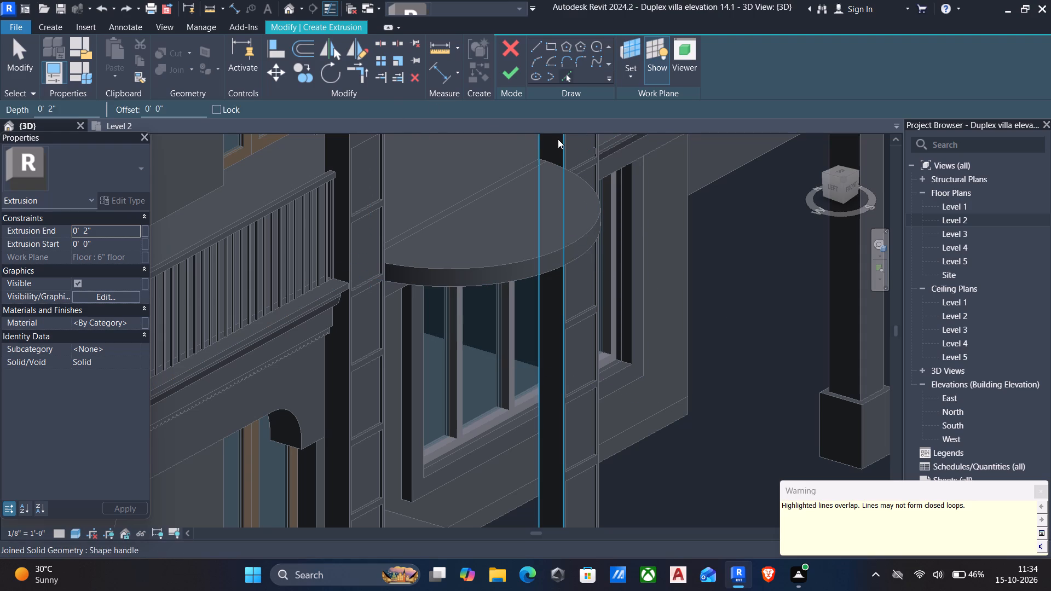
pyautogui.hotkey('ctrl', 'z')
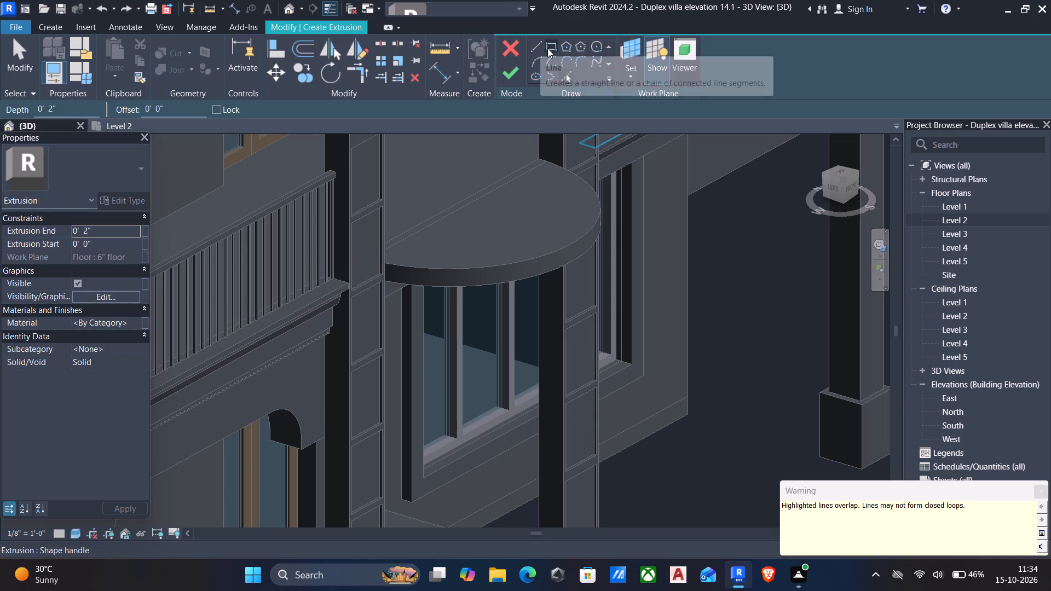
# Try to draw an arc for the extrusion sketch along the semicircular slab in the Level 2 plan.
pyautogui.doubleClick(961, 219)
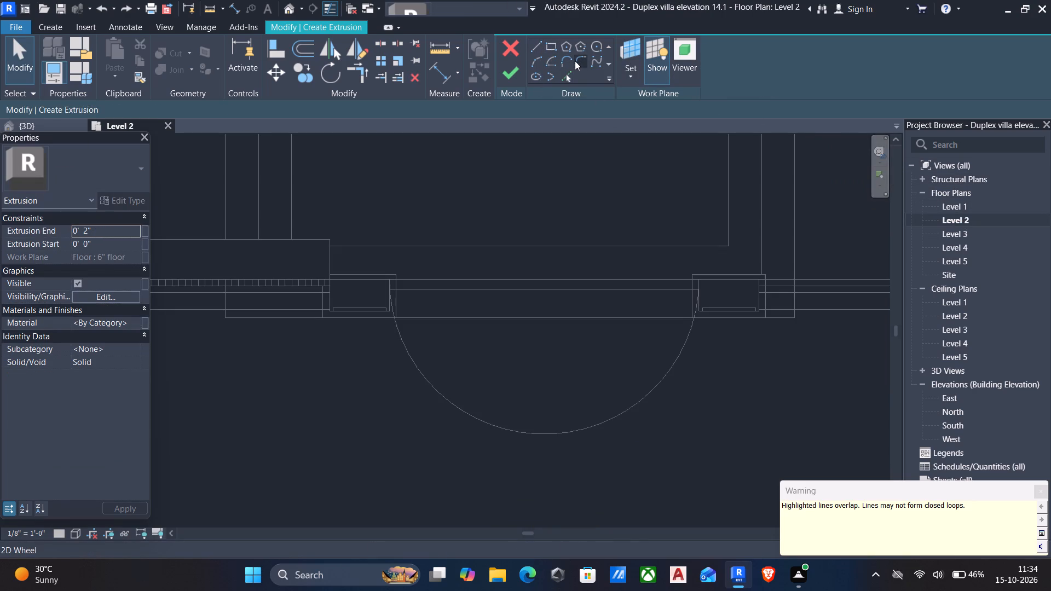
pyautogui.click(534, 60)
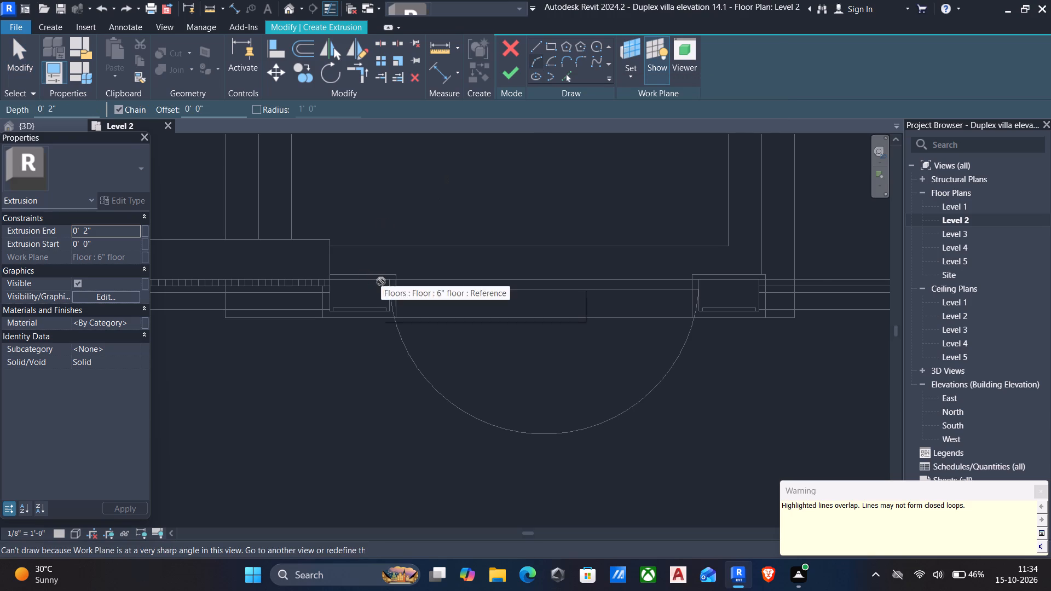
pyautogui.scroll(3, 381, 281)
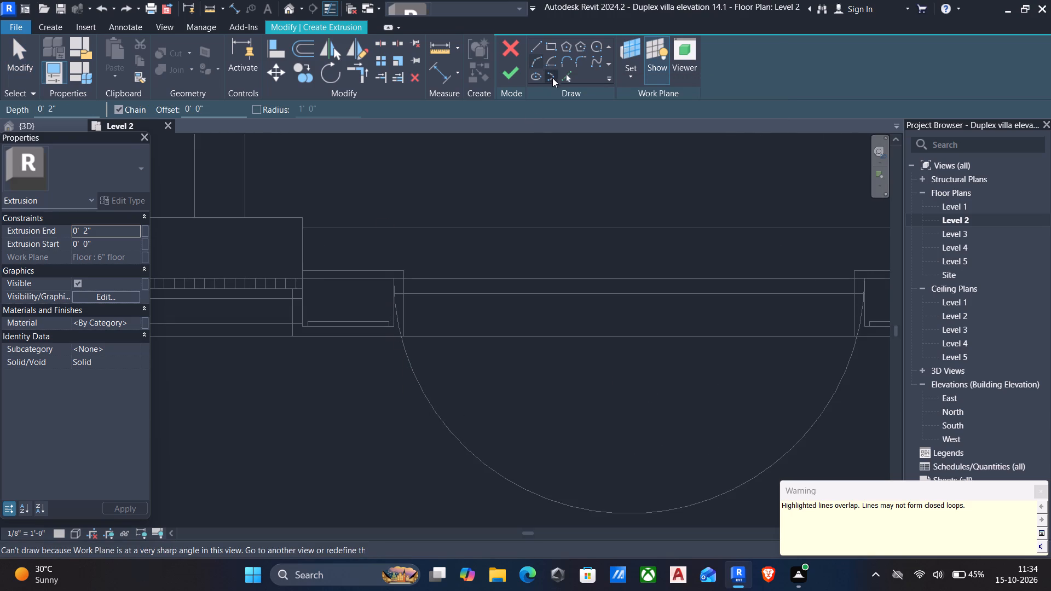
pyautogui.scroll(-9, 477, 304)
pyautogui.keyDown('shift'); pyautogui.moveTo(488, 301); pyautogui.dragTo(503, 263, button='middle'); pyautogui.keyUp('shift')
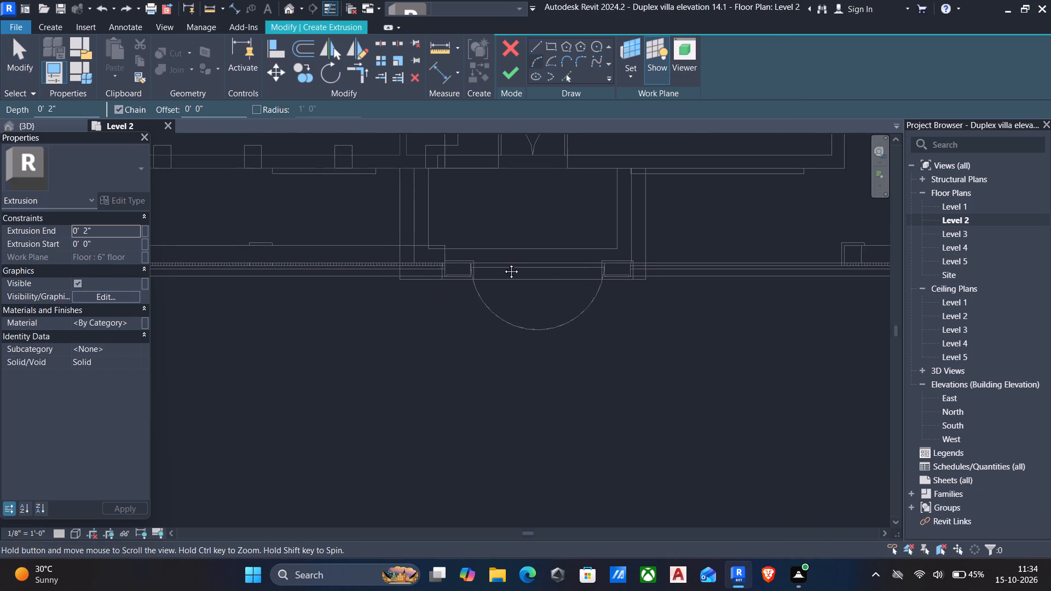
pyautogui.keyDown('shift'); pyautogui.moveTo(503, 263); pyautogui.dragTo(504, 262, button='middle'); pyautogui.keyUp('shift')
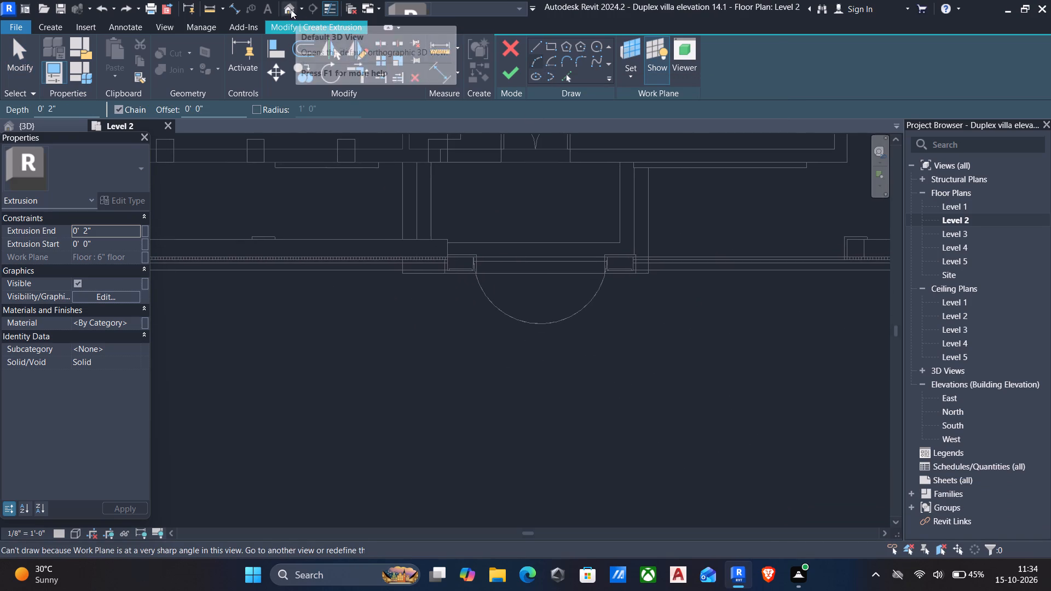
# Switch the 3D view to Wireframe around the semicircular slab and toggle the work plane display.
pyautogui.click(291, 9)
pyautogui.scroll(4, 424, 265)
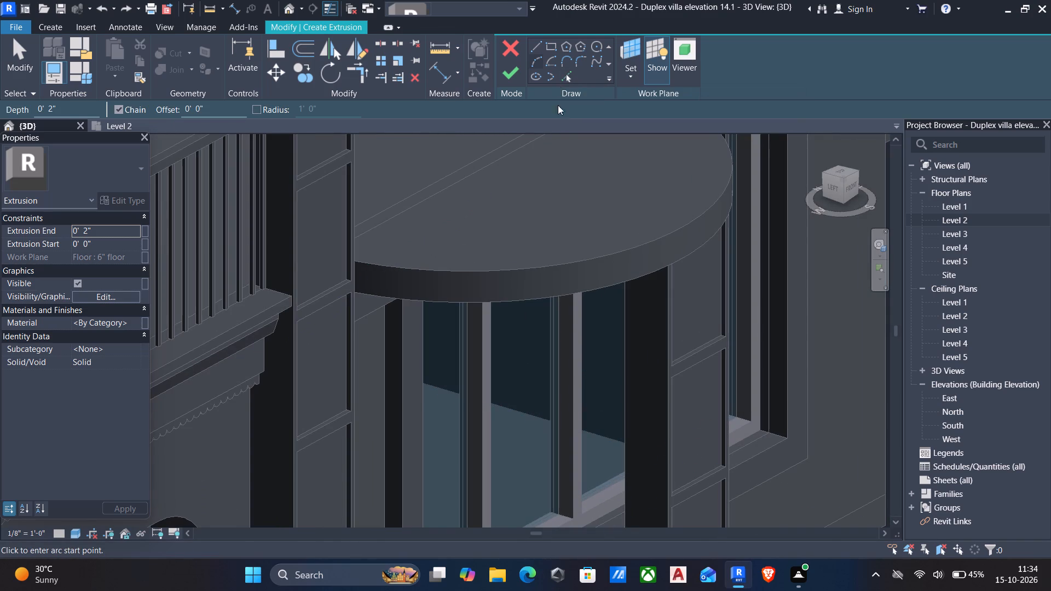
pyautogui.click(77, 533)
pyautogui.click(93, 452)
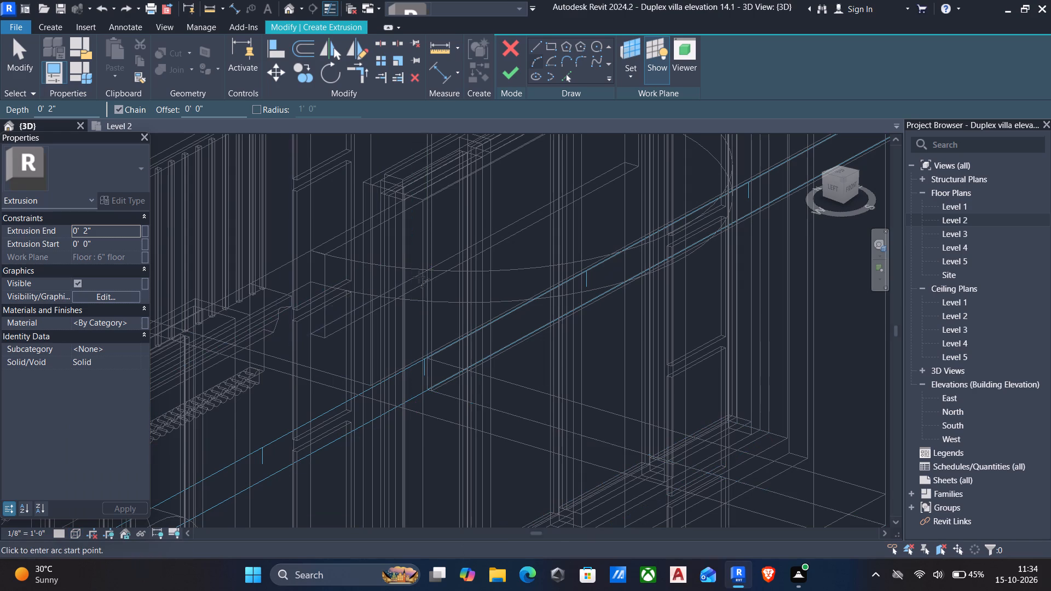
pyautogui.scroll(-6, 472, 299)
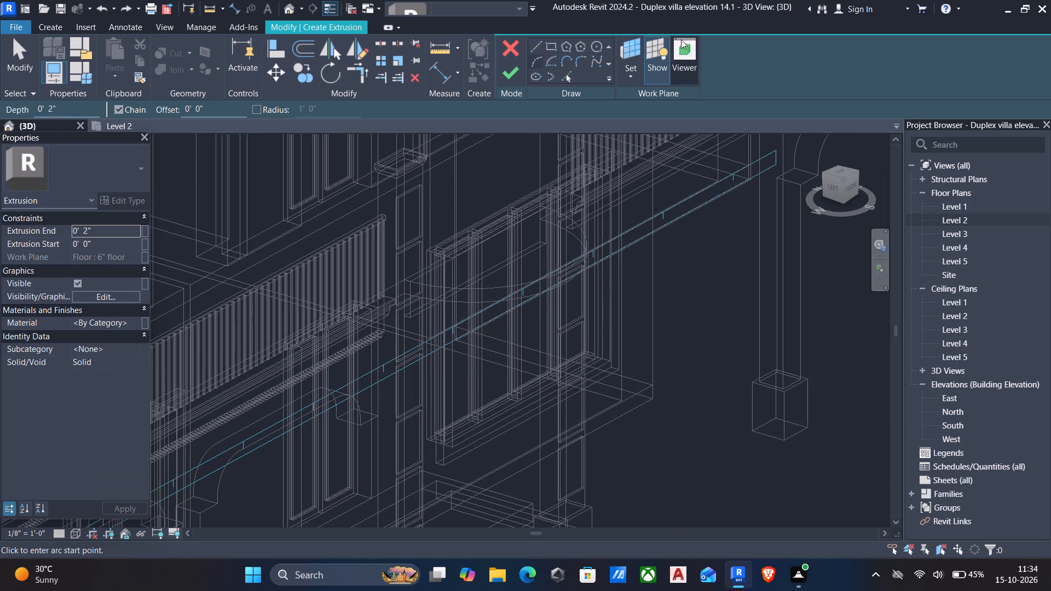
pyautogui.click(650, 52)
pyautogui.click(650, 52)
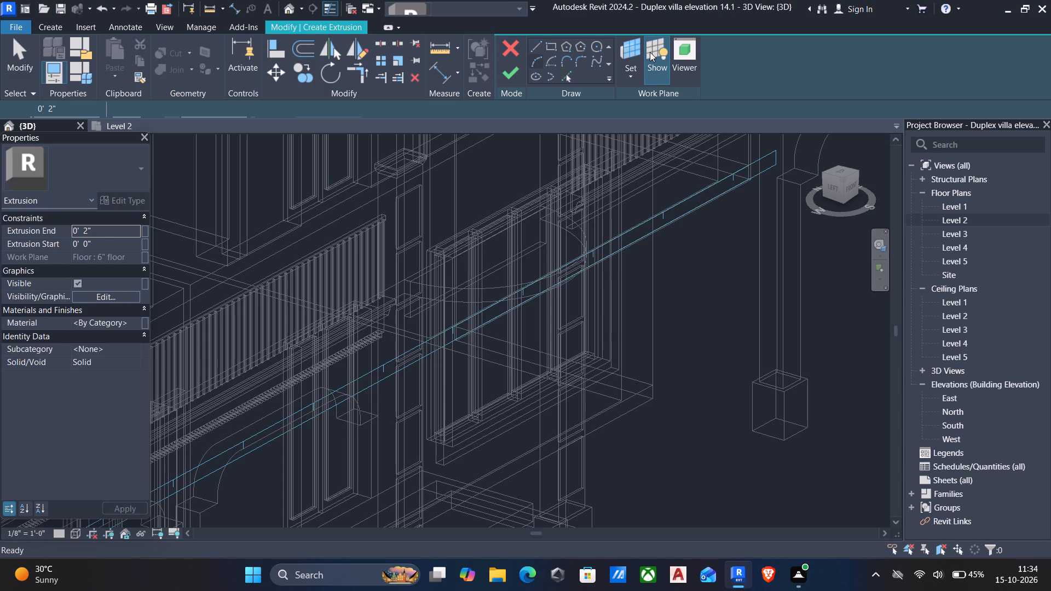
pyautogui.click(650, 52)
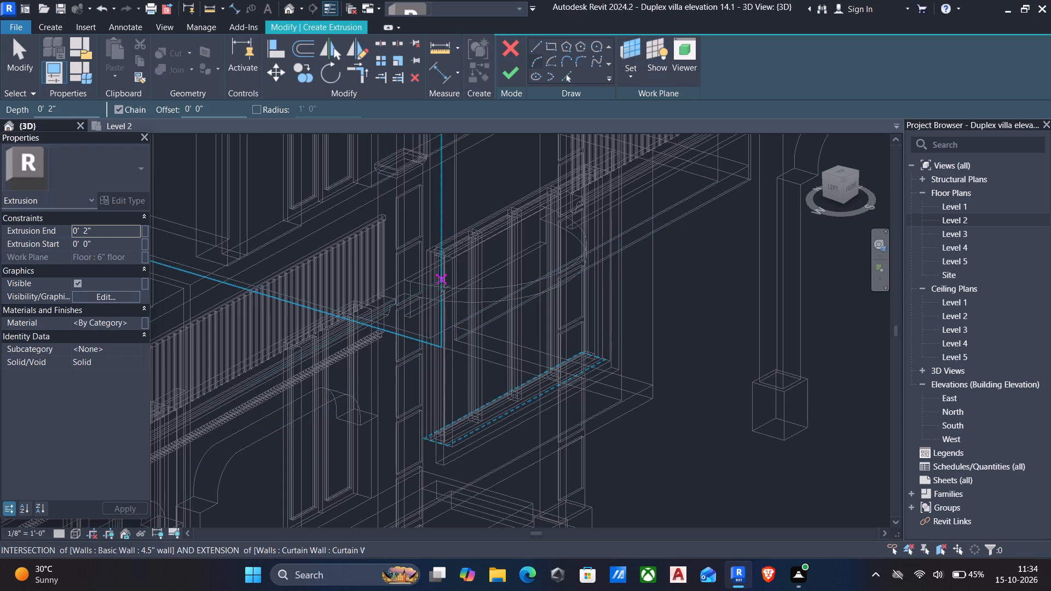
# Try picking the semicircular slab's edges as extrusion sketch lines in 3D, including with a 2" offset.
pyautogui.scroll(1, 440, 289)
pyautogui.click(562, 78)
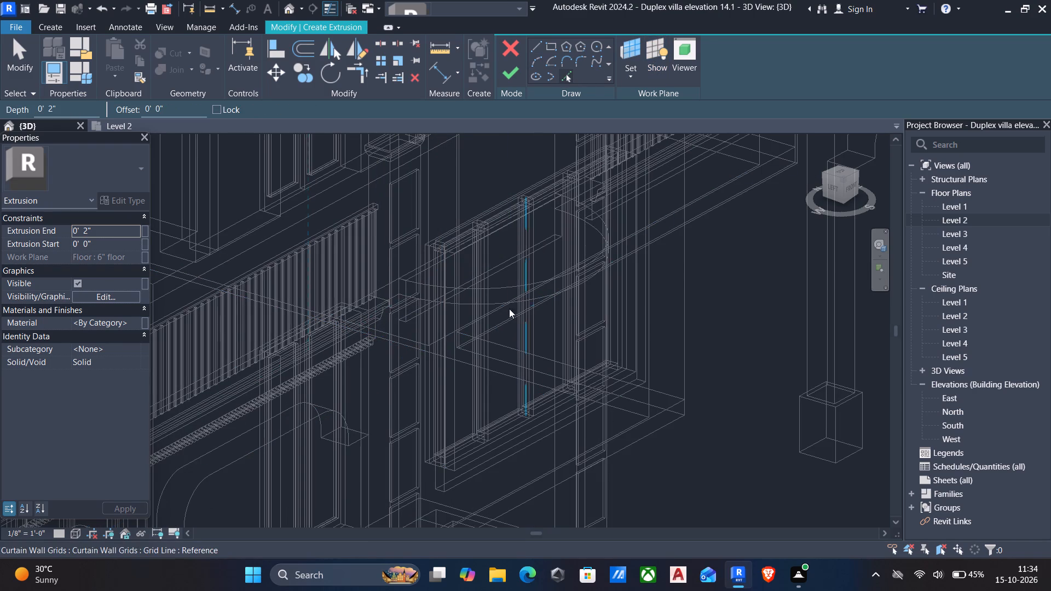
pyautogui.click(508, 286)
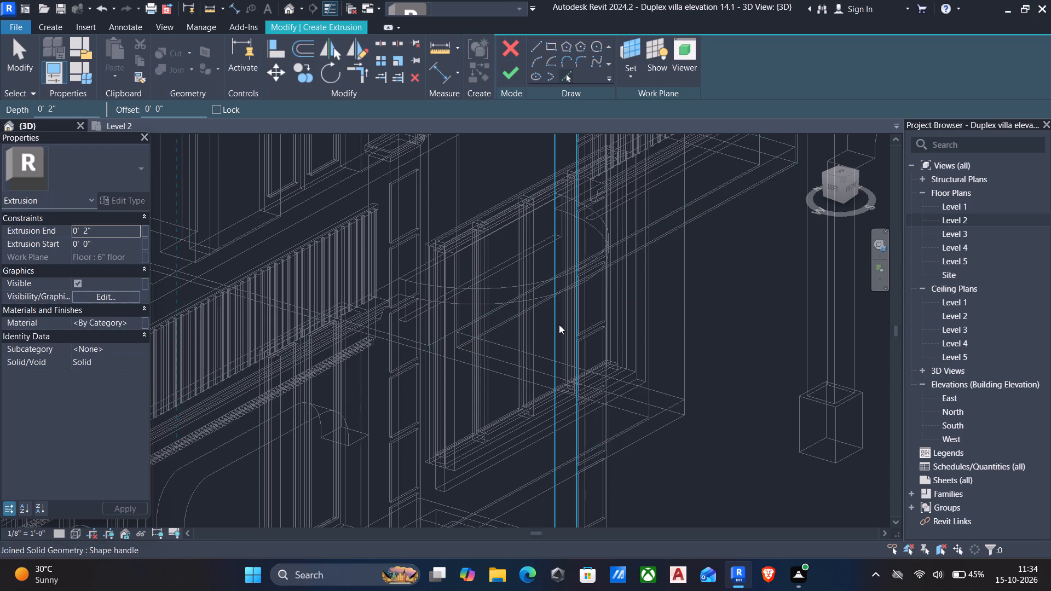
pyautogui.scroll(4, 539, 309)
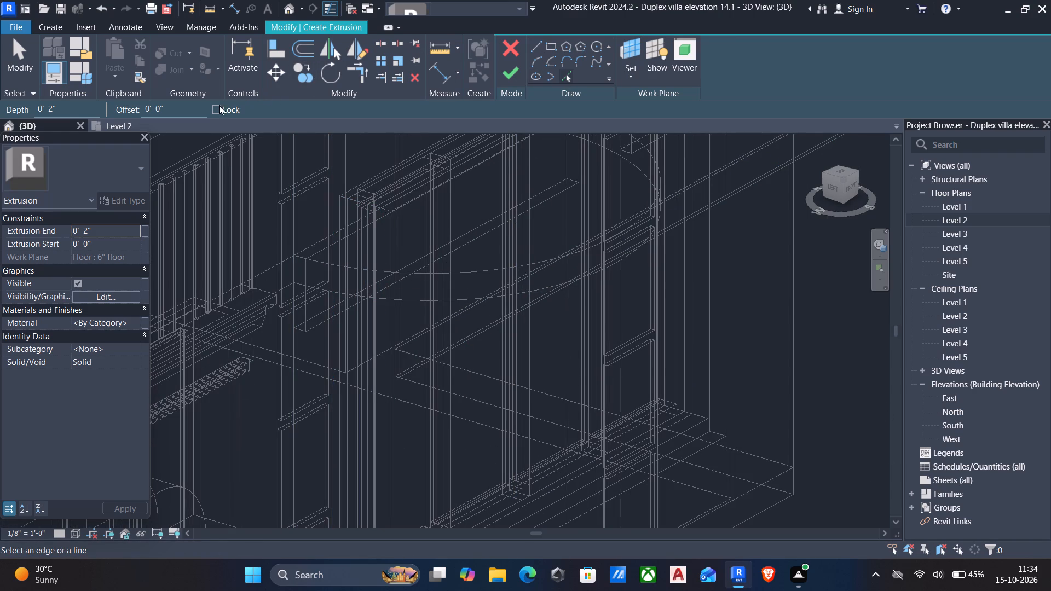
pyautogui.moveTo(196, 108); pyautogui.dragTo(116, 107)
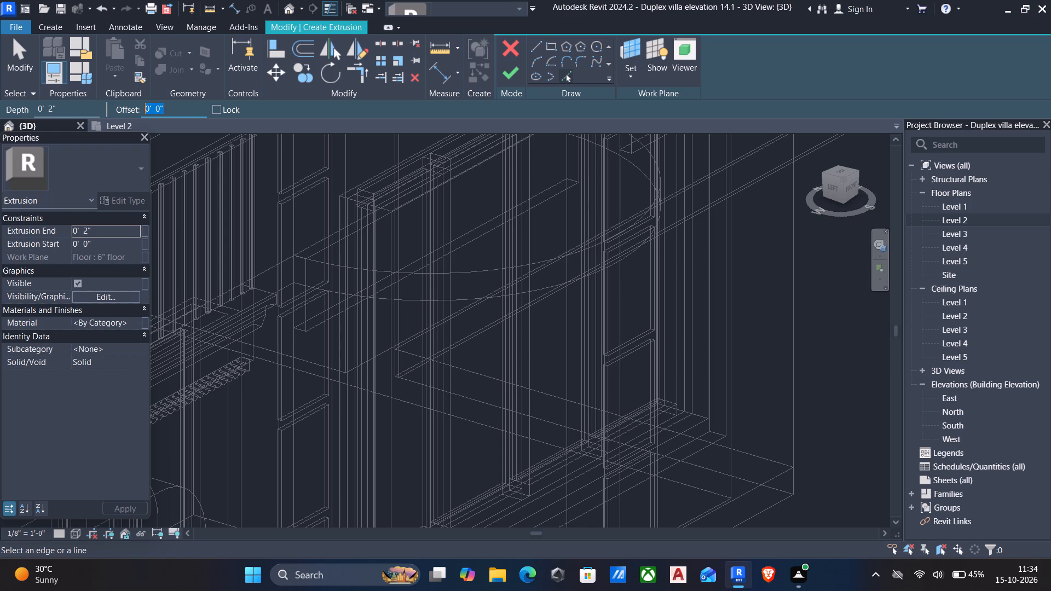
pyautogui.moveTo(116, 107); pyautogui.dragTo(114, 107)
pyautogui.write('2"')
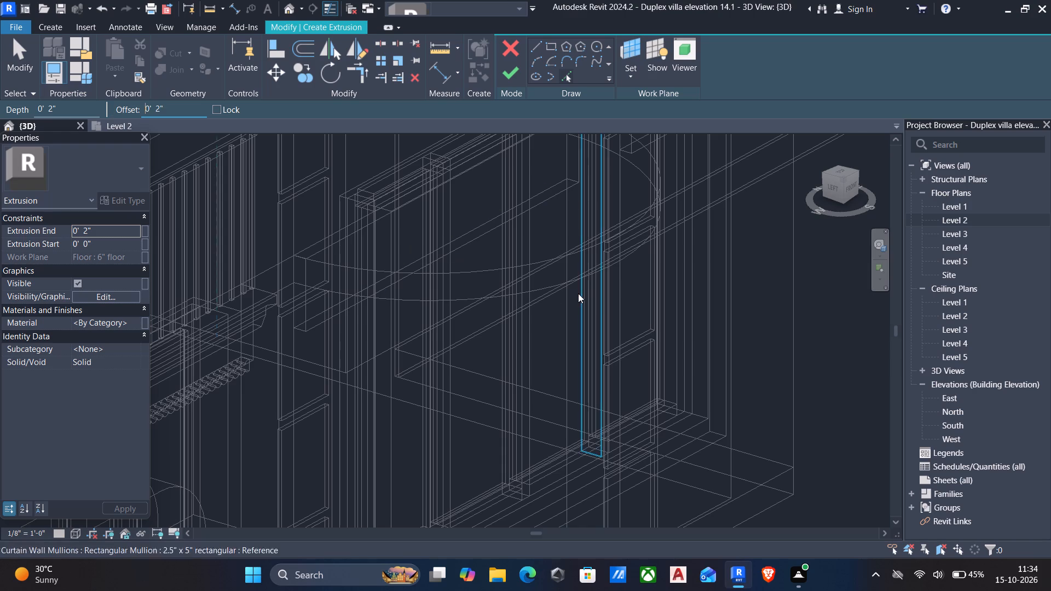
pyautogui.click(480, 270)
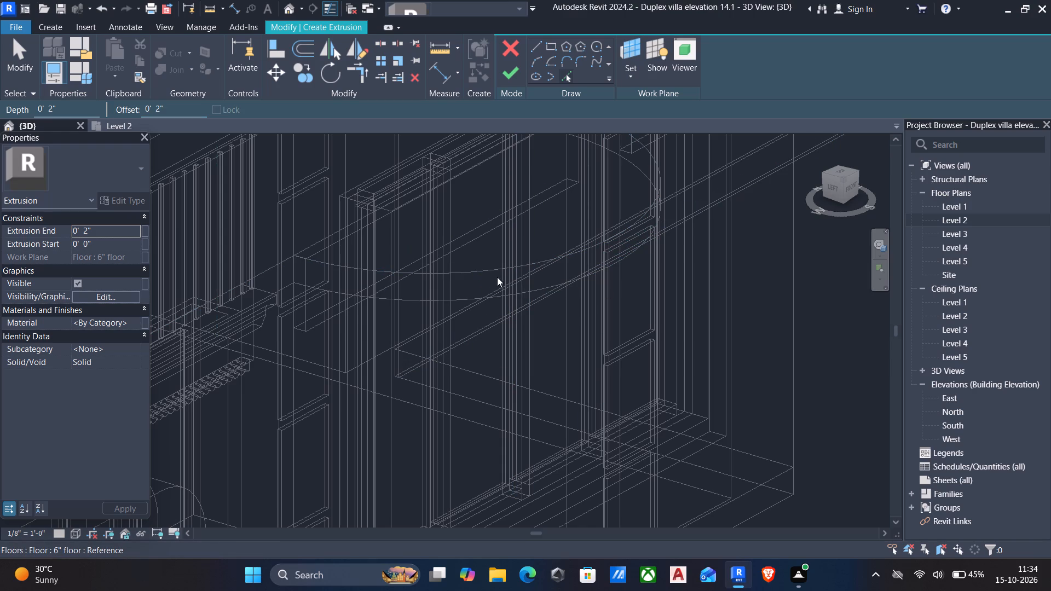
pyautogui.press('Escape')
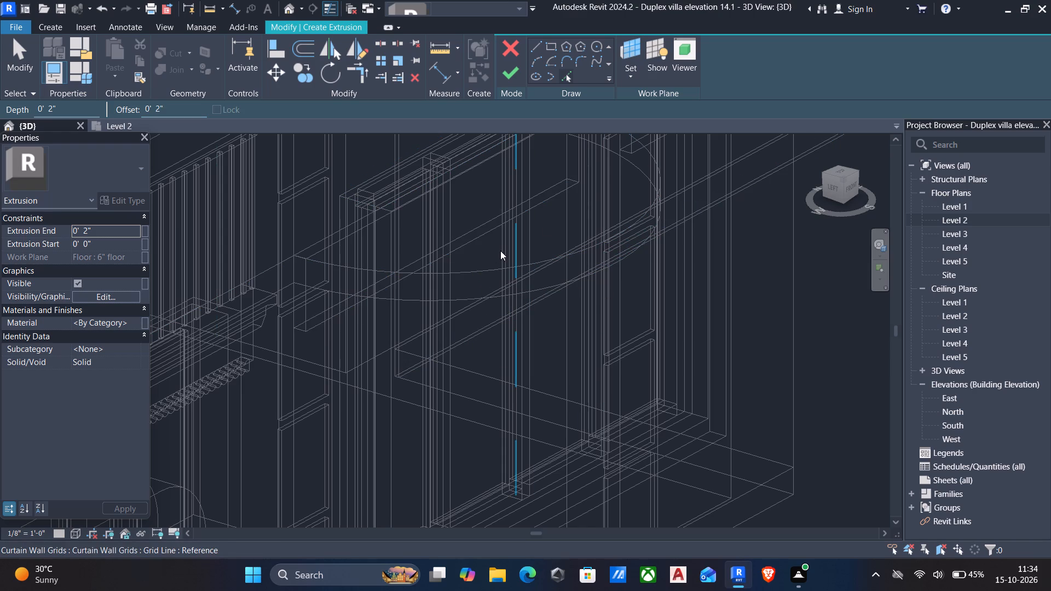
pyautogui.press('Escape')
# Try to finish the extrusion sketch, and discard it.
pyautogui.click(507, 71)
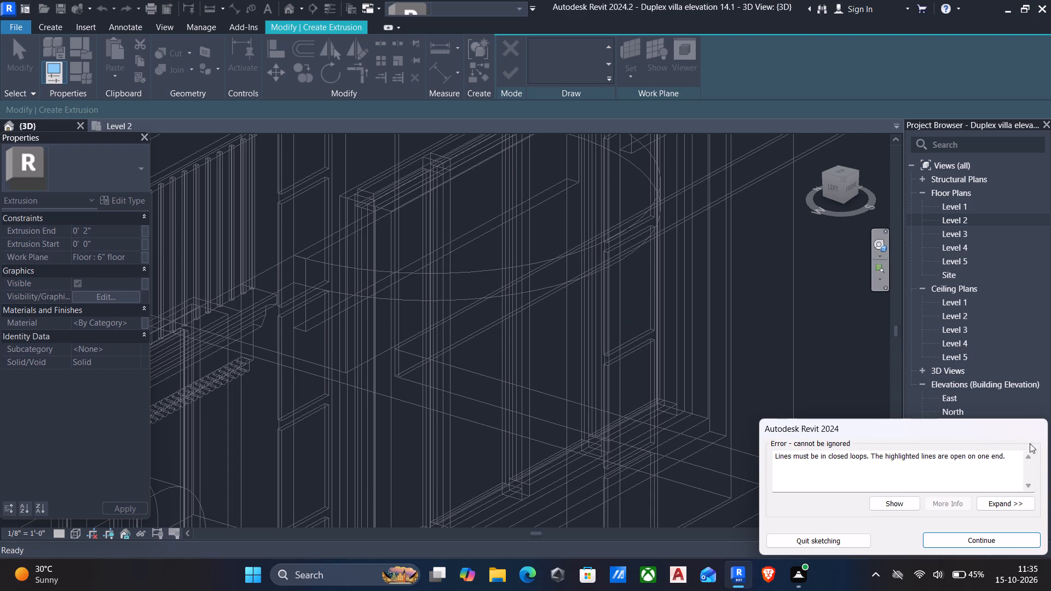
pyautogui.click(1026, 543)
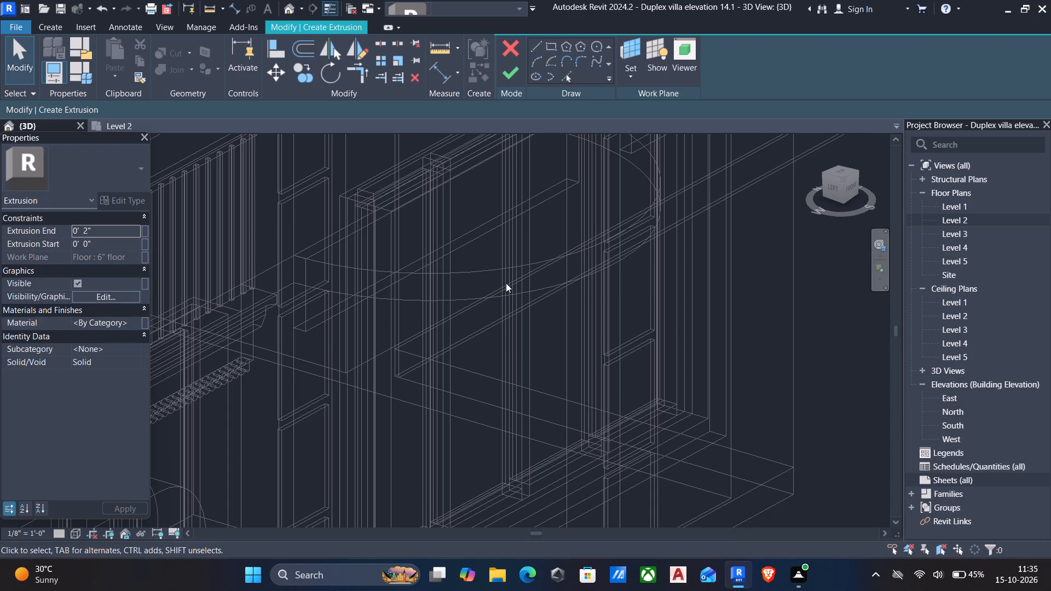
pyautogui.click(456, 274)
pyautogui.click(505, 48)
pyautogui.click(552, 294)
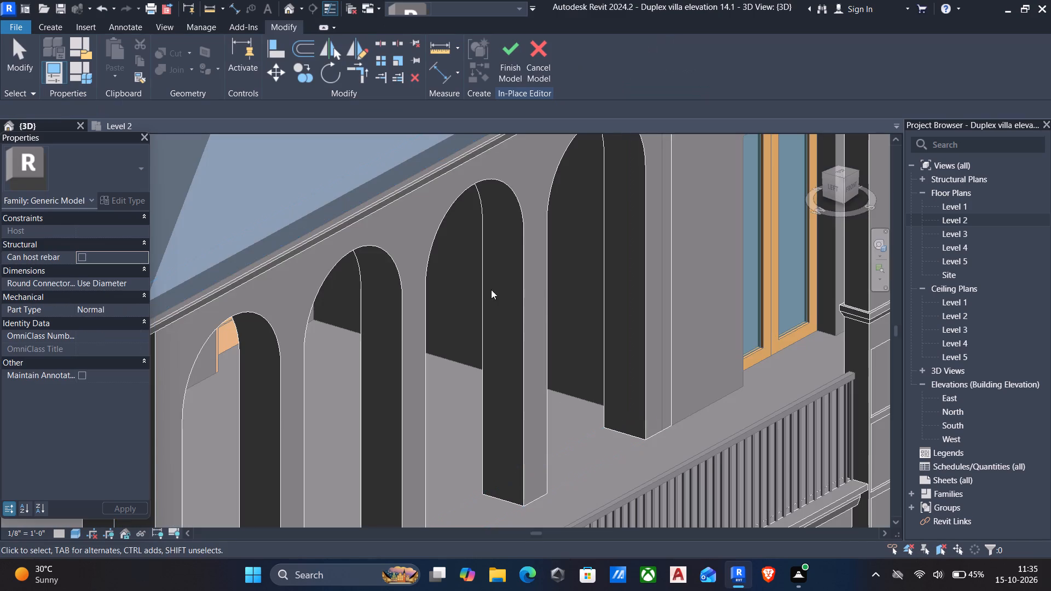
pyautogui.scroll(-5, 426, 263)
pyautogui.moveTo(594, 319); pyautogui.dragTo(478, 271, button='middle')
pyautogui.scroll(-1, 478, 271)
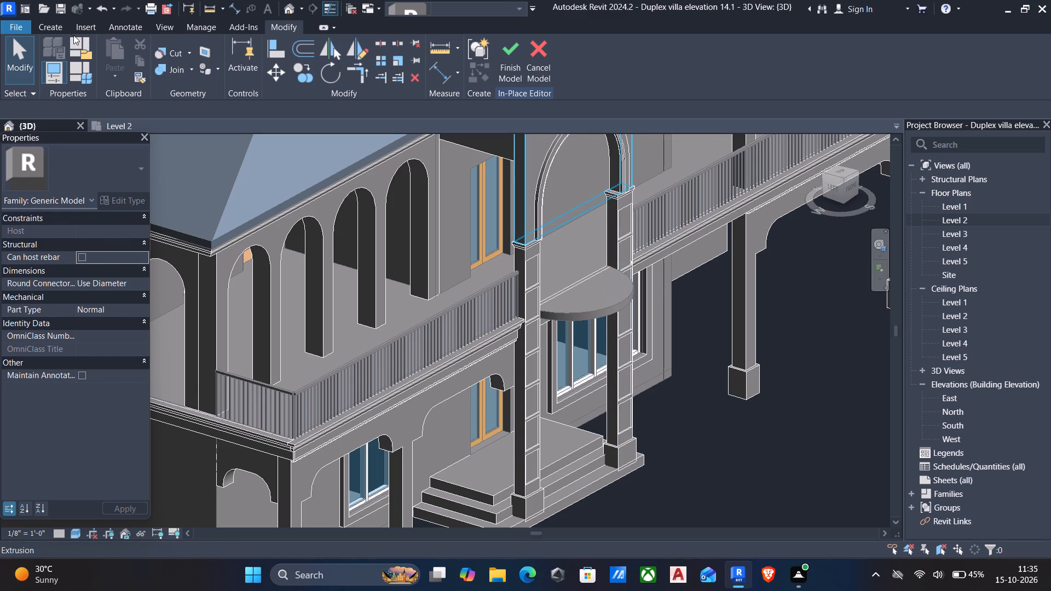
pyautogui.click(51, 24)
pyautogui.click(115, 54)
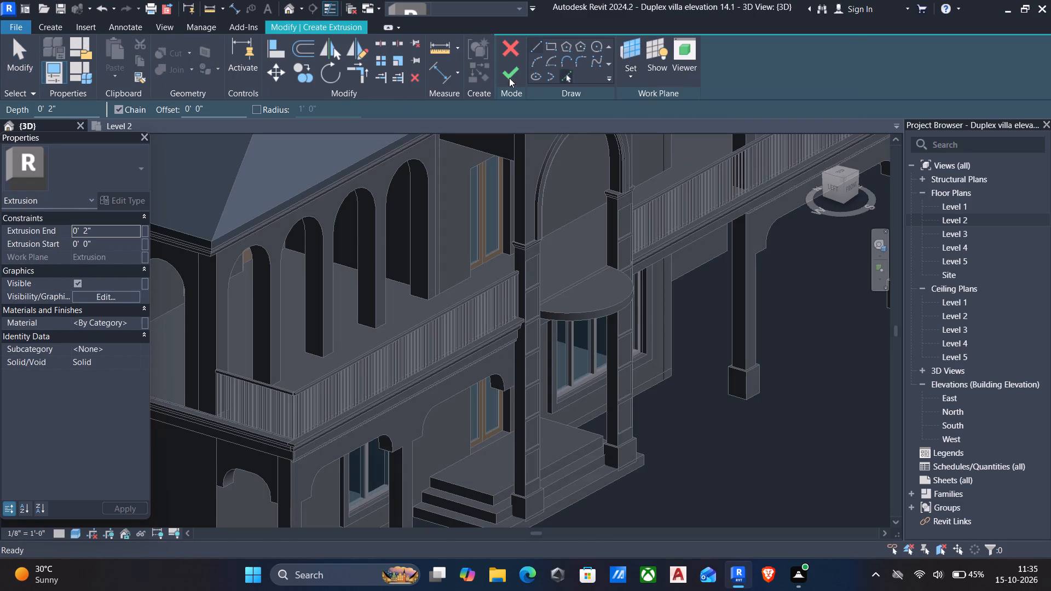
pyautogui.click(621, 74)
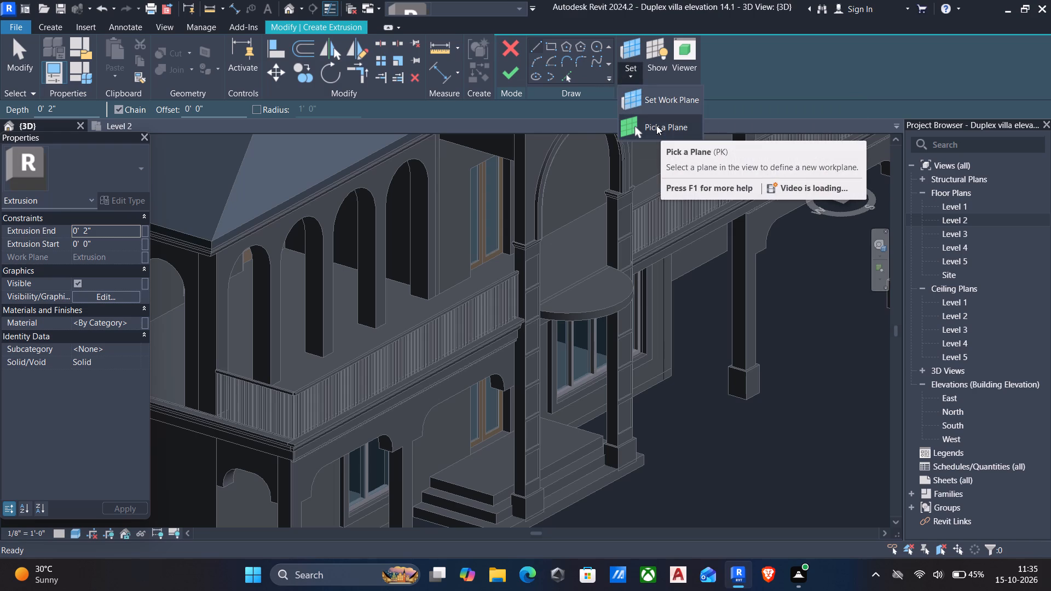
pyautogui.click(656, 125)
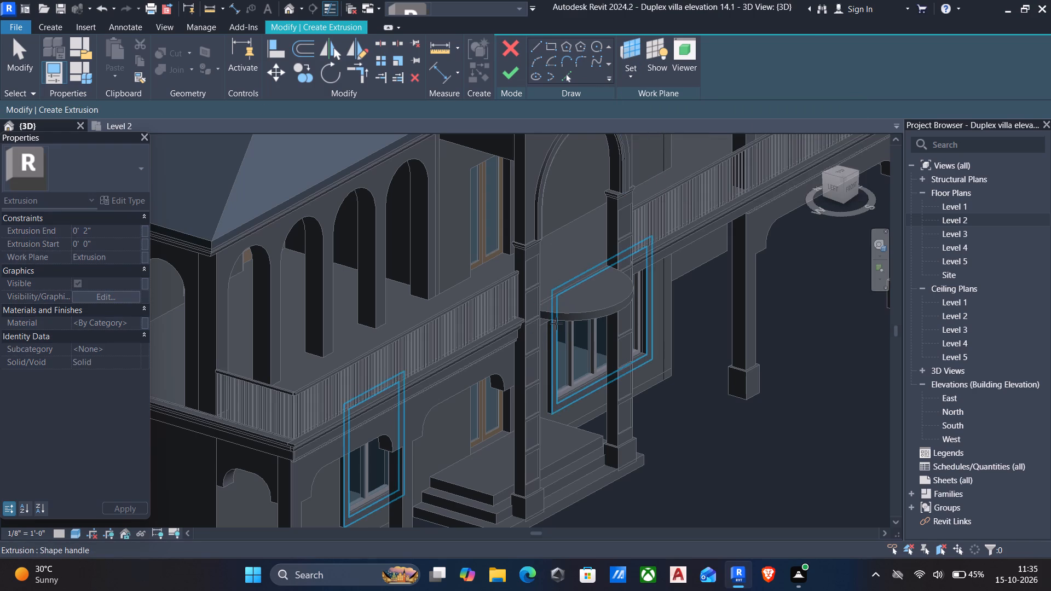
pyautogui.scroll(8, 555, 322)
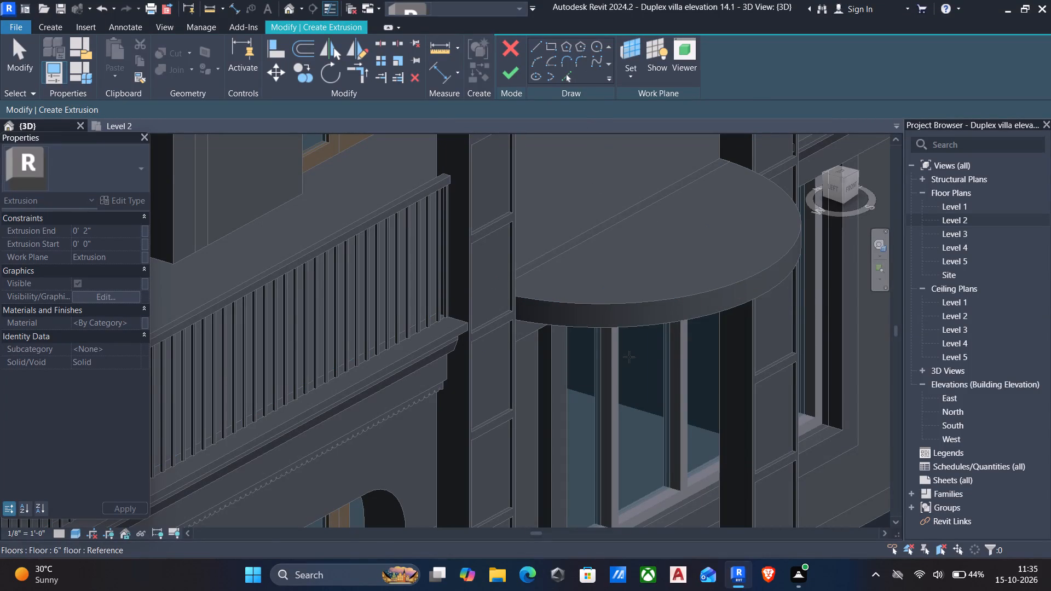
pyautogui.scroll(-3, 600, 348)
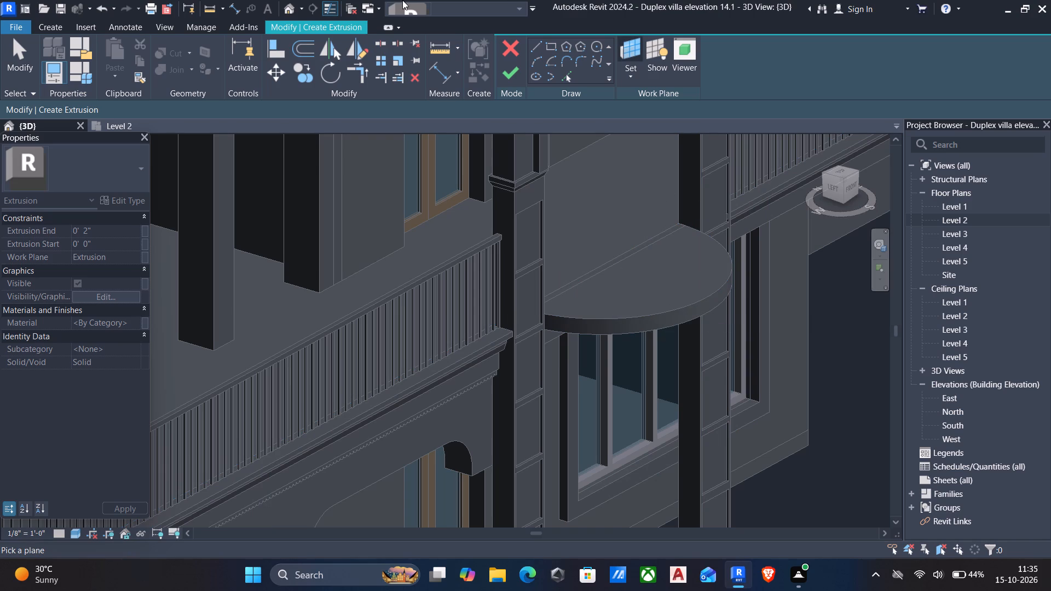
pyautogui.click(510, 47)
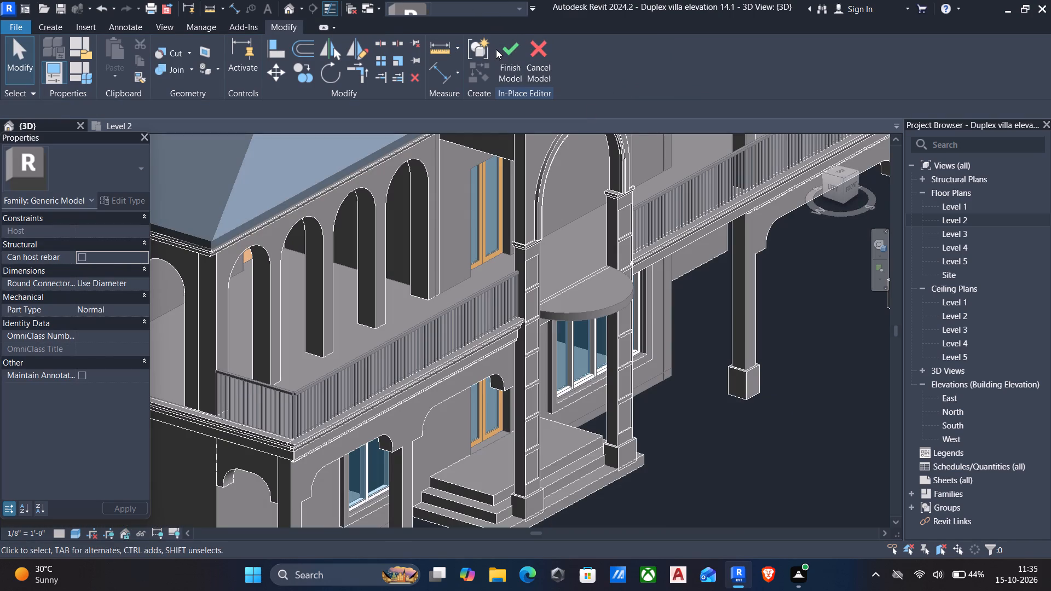
# Finish the in-place facade trim model.
pyautogui.click(501, 56)
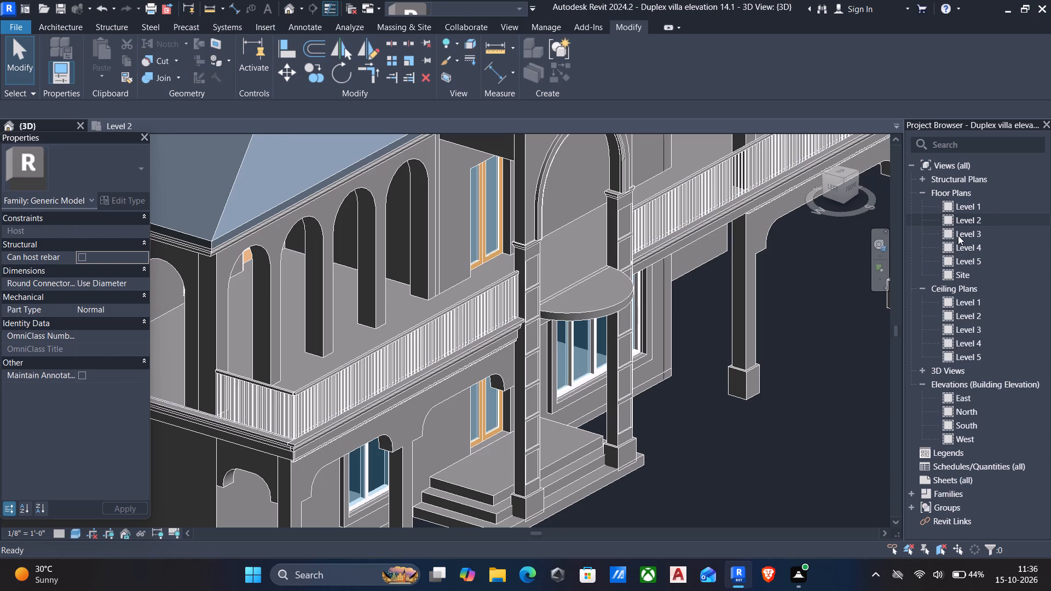
# Start a new railing path sketch in the Level 2 floor plan.
pyautogui.doubleClick(965, 222)
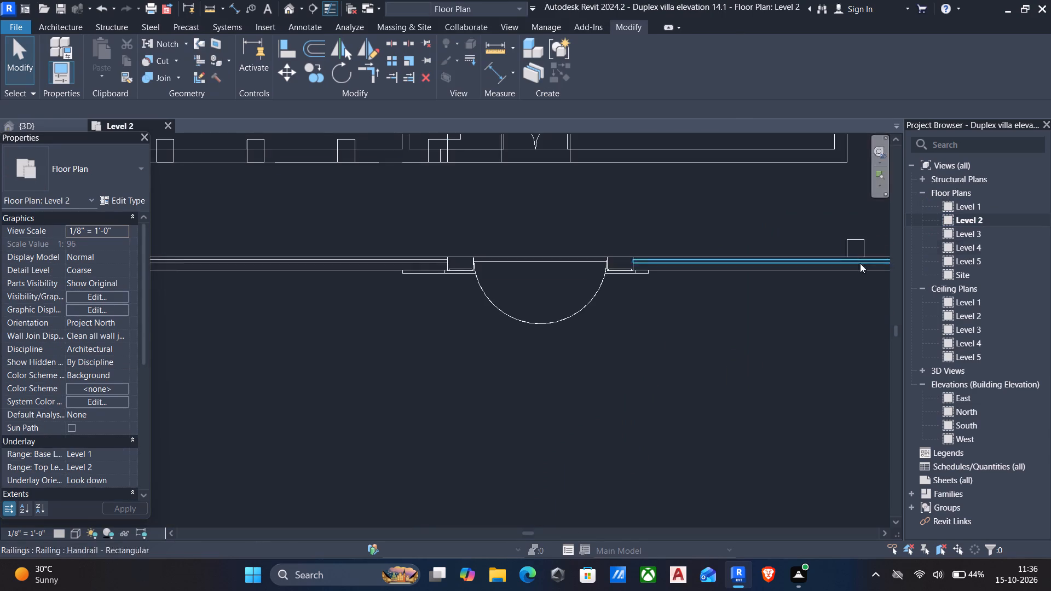
pyautogui.click(57, 23)
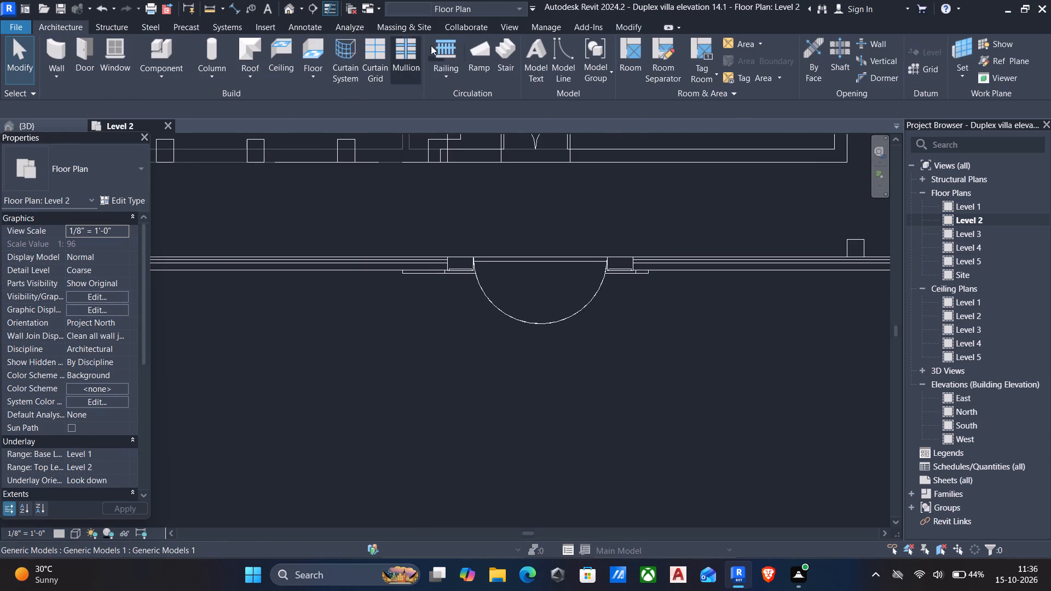
pyautogui.click(443, 51)
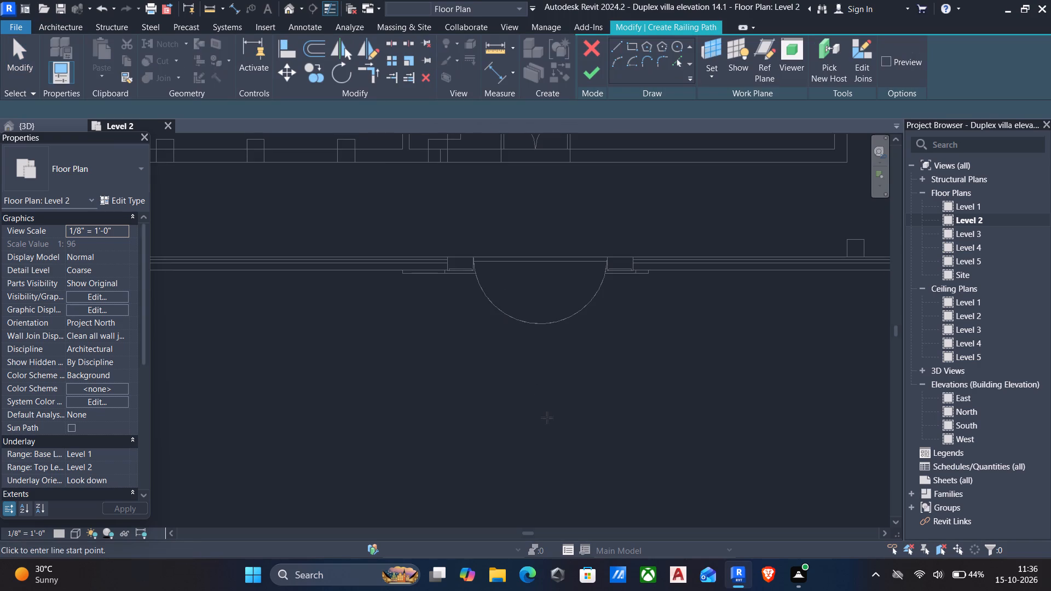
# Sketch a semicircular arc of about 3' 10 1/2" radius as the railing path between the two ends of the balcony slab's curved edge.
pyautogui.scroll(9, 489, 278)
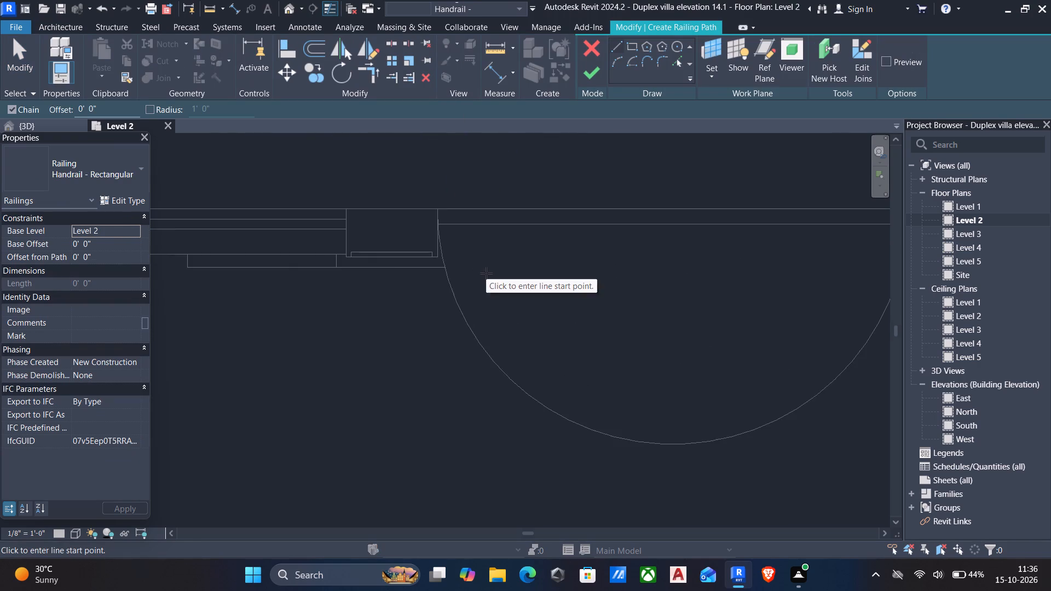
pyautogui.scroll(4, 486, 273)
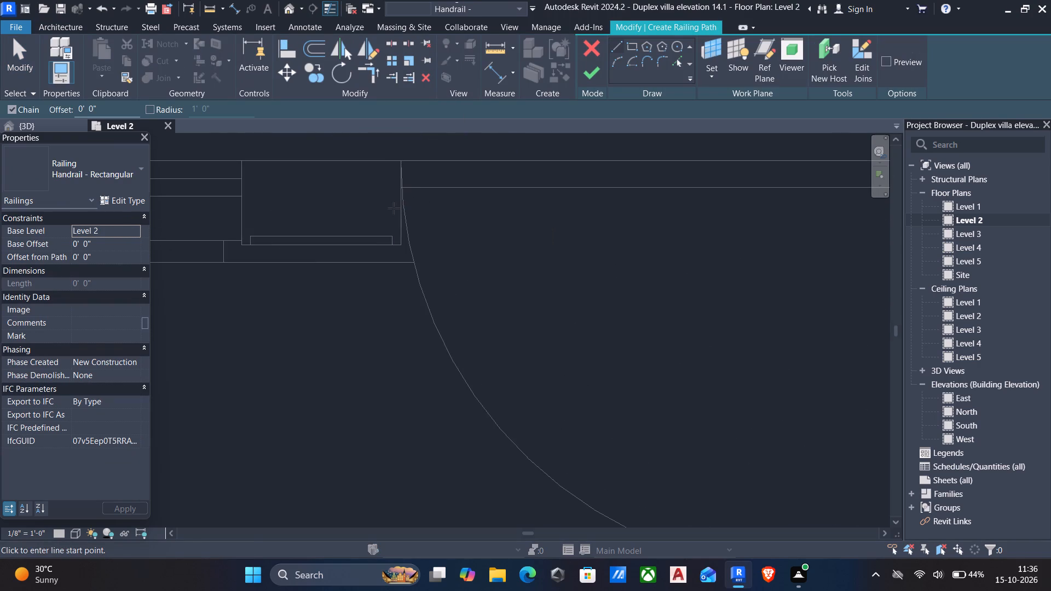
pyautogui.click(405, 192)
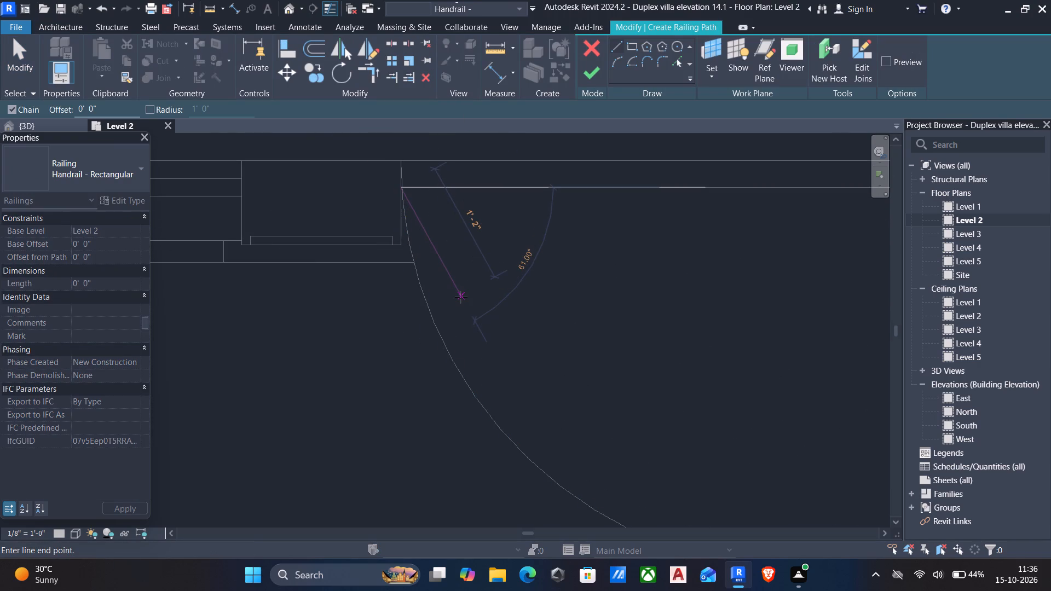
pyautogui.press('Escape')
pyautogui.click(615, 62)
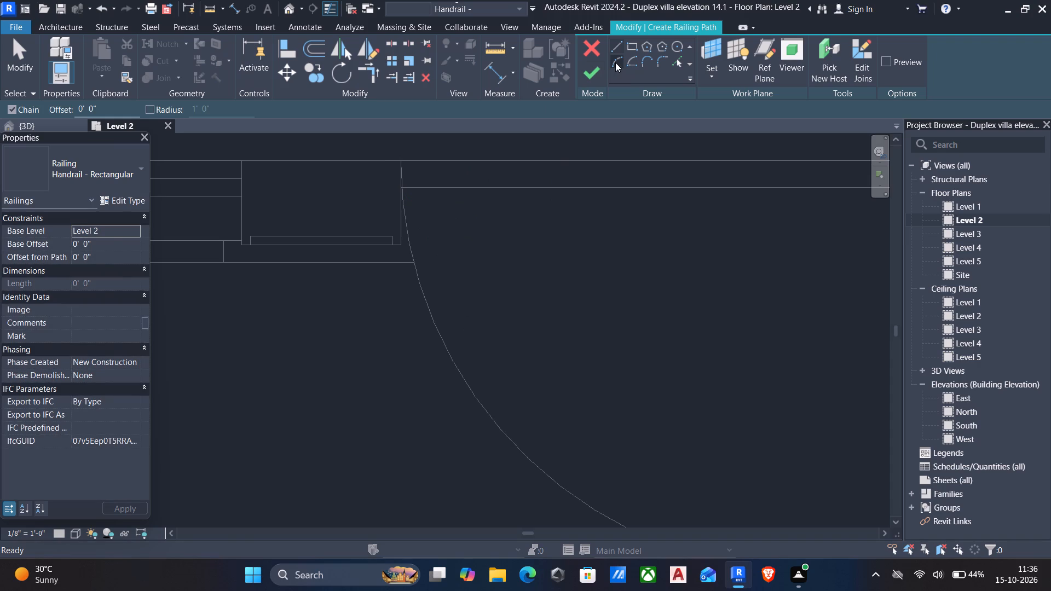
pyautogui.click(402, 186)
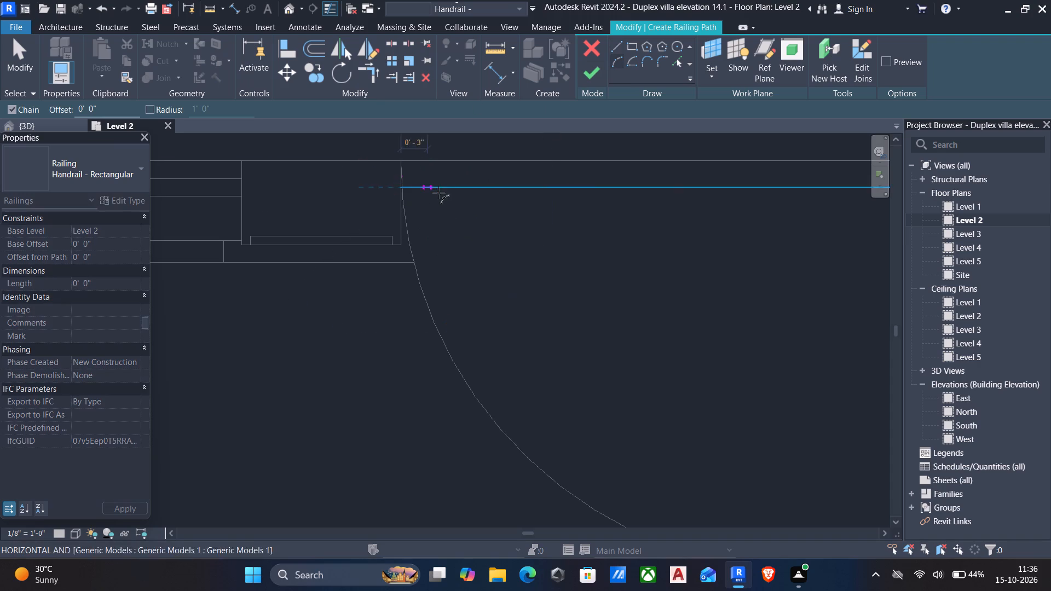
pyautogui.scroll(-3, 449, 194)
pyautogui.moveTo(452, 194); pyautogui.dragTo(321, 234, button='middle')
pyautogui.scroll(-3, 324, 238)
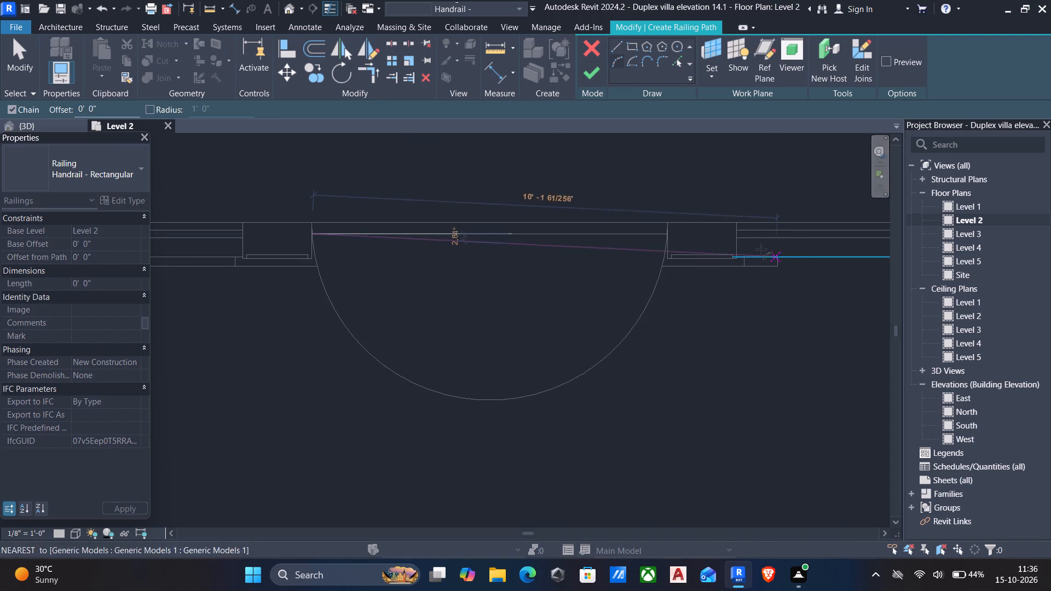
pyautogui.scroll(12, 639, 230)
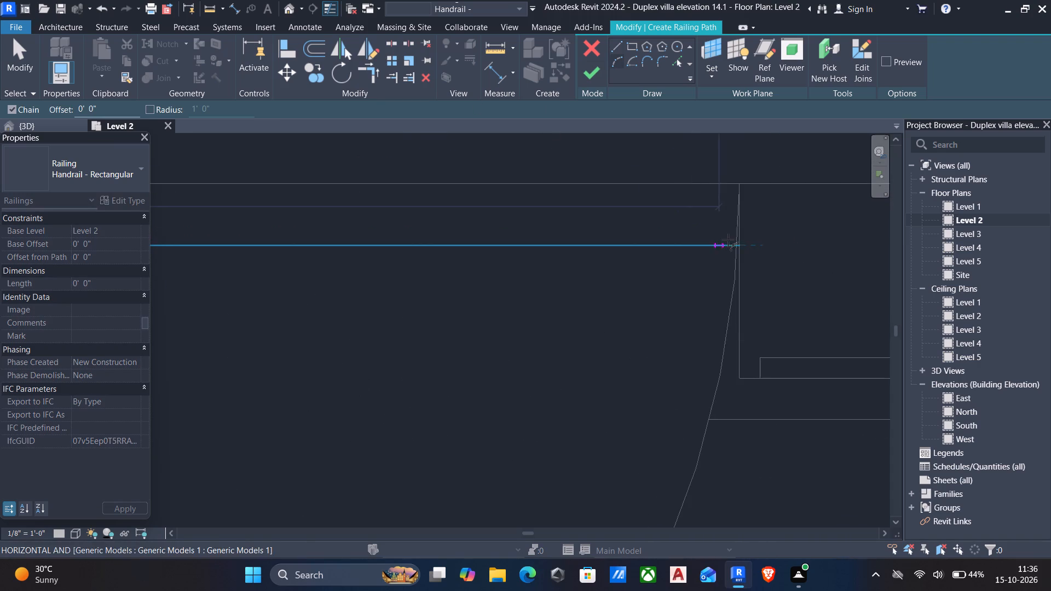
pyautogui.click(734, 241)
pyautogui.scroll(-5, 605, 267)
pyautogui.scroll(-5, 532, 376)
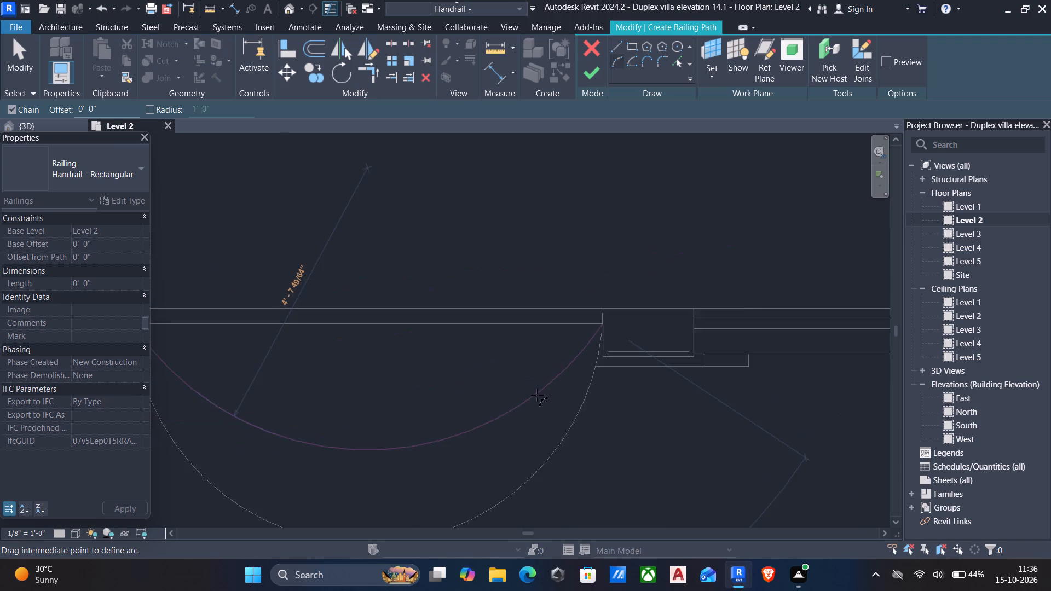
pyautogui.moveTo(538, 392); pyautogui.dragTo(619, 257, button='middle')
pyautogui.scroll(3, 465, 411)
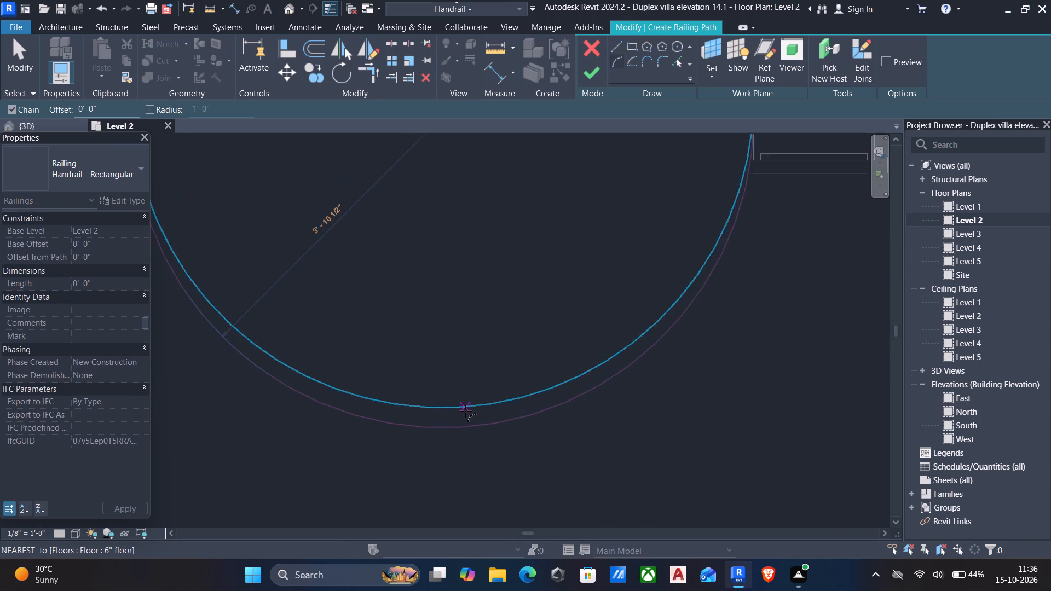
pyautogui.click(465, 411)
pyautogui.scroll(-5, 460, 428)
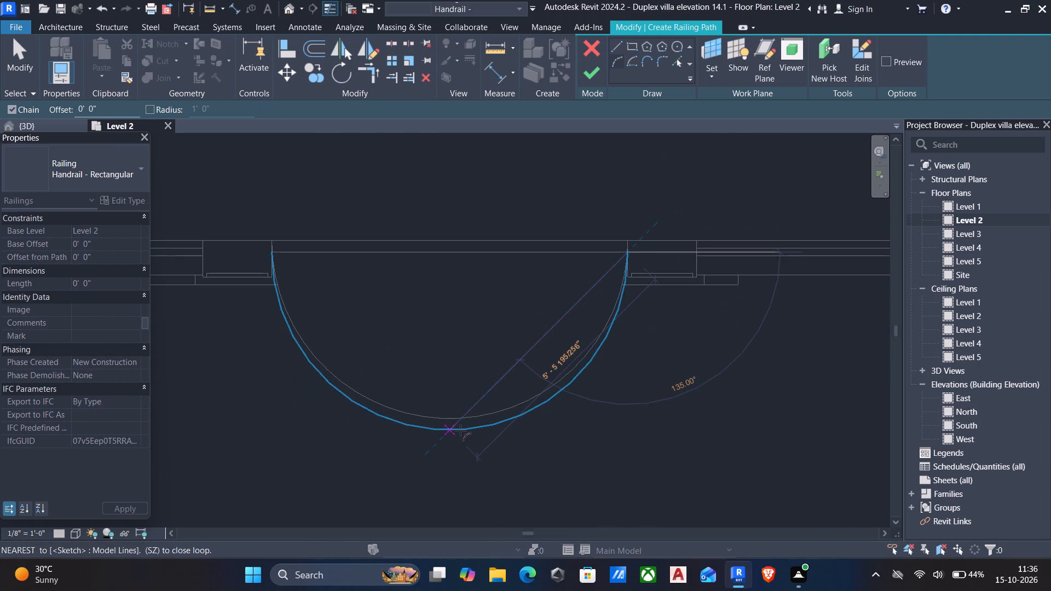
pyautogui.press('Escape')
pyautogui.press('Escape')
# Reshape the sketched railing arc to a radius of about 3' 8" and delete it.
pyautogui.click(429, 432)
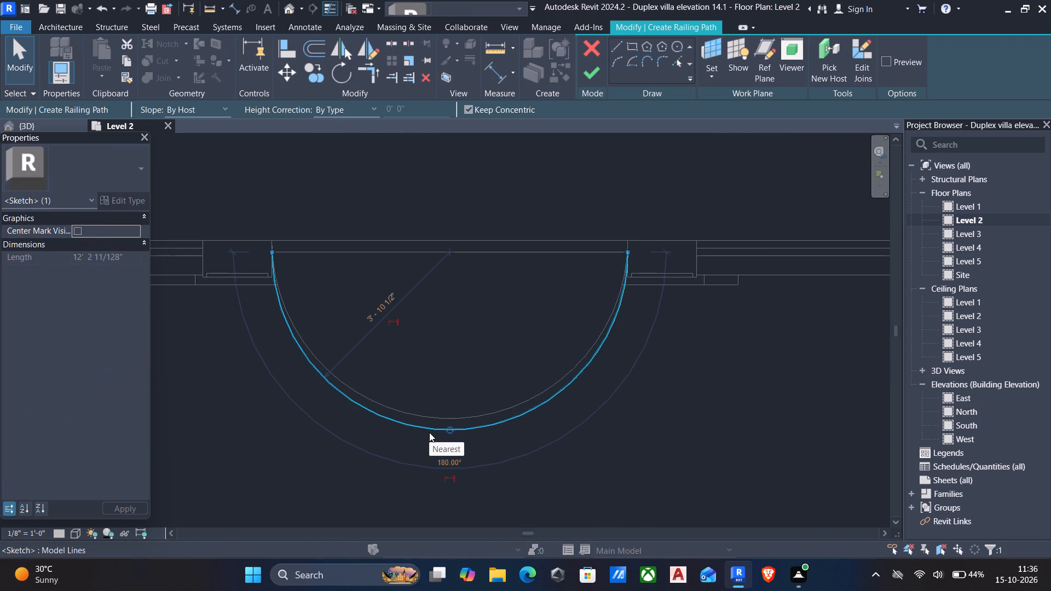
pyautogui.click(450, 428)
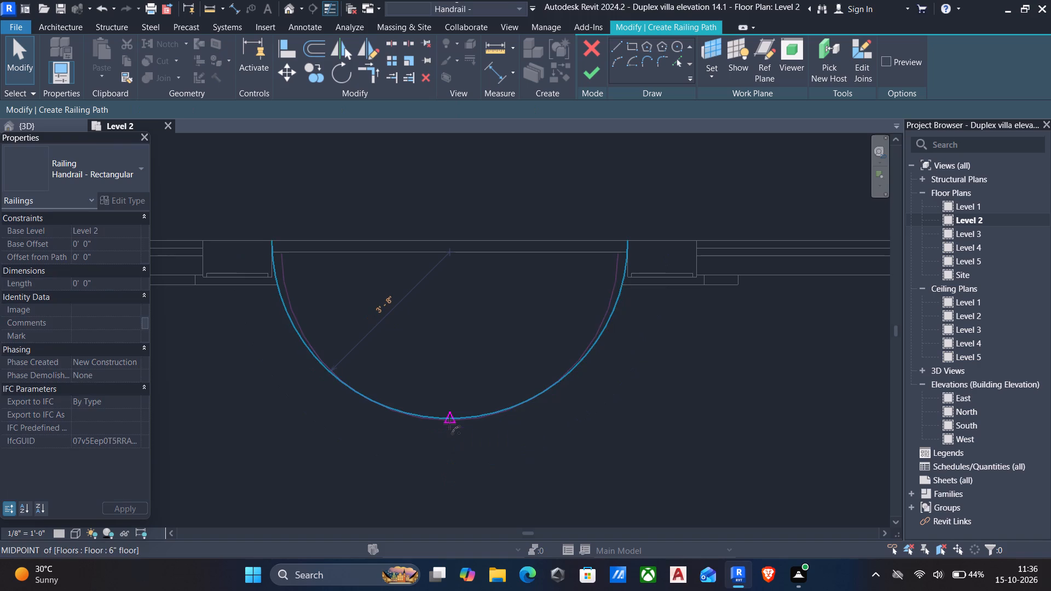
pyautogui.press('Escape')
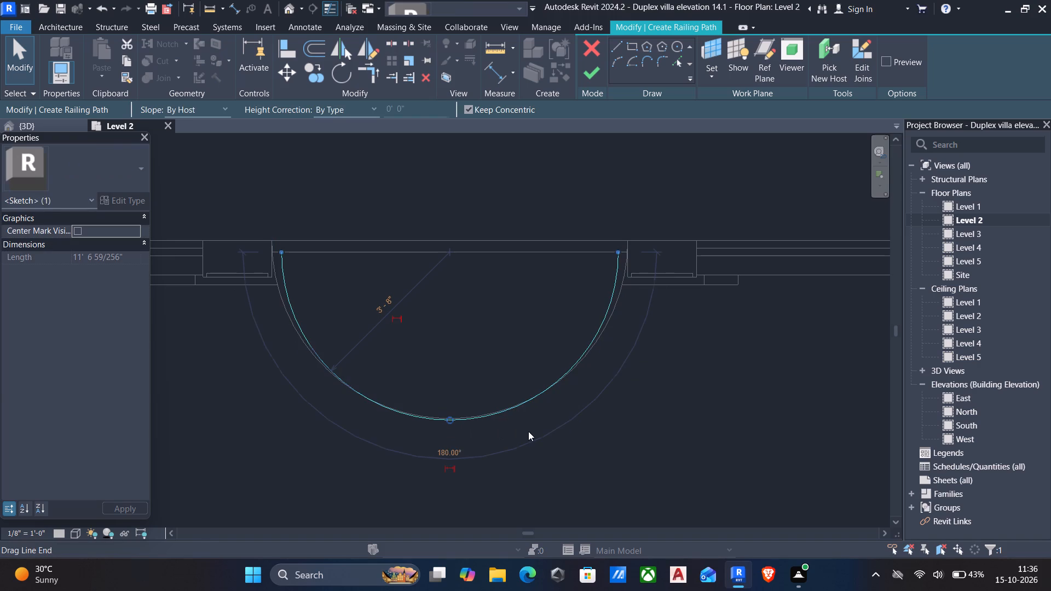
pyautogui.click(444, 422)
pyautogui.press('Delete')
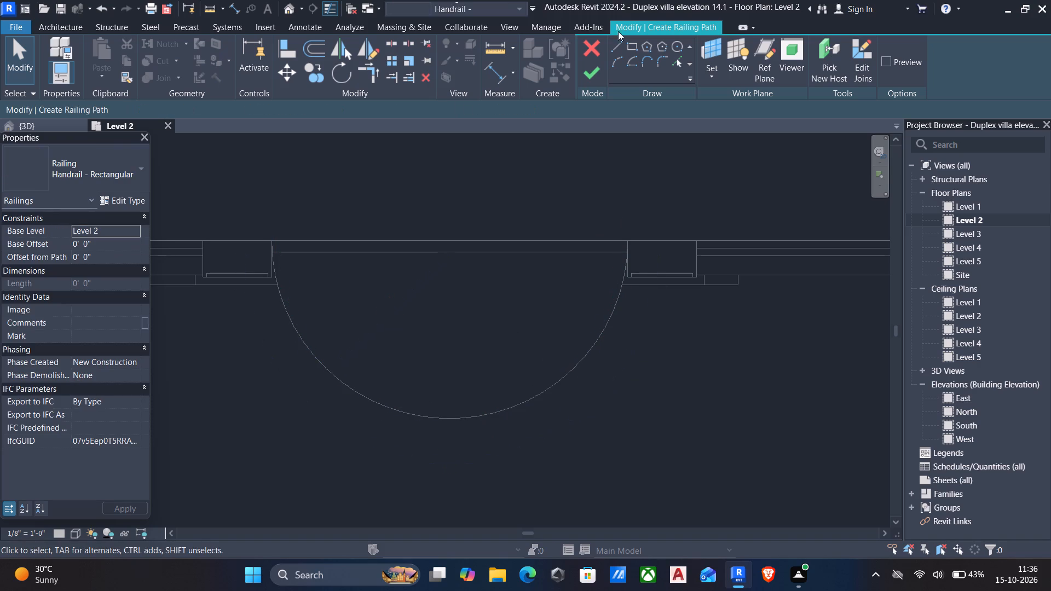
# Pick the semicircular slab's curved edge as the railing path with zero offset and finish the railing.
pyautogui.click(675, 61)
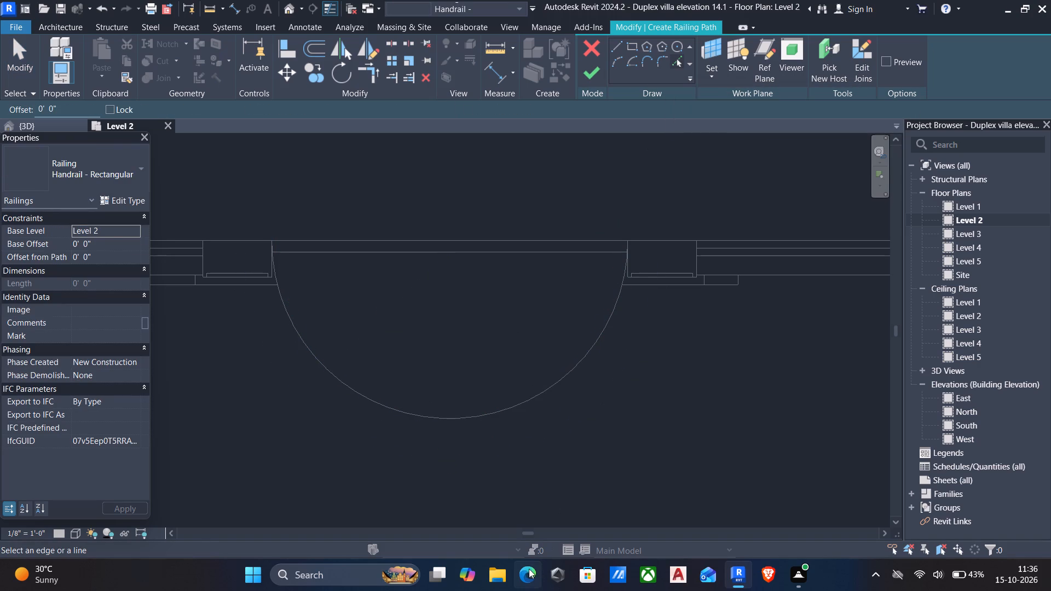
pyautogui.click(457, 419)
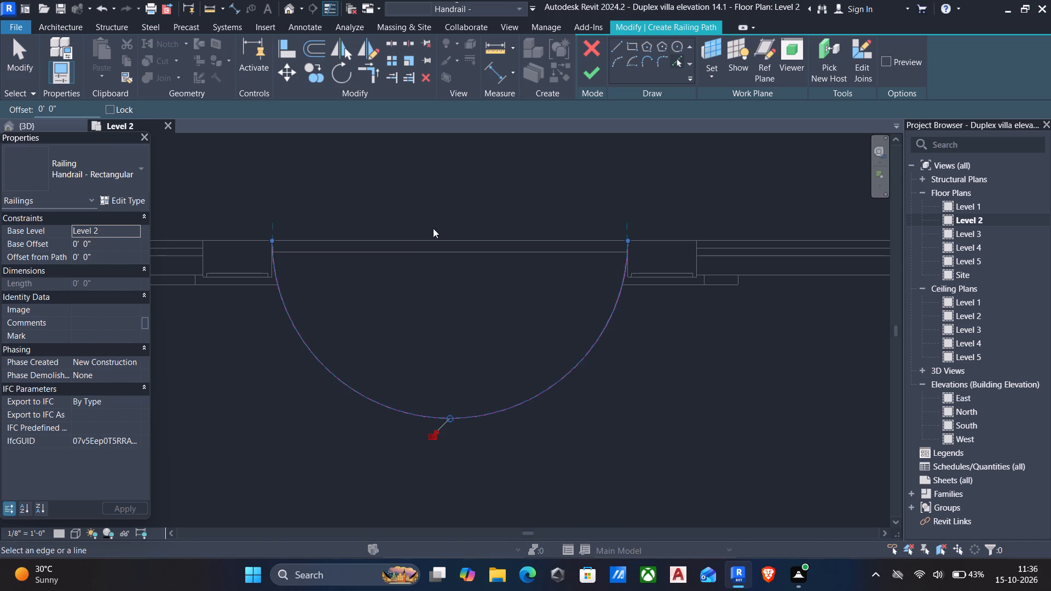
pyautogui.press('Escape')
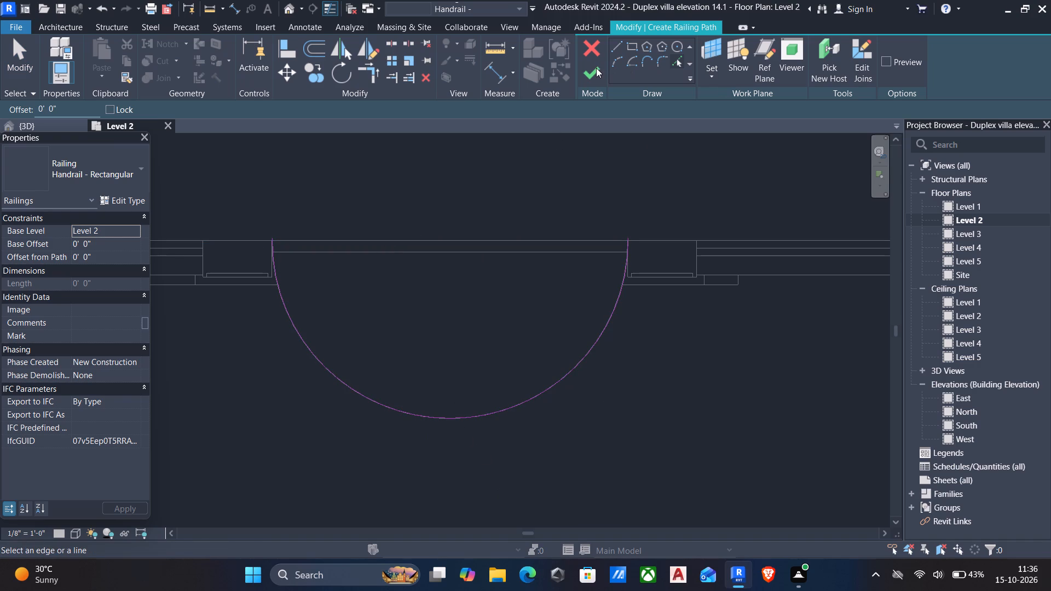
pyautogui.click(596, 68)
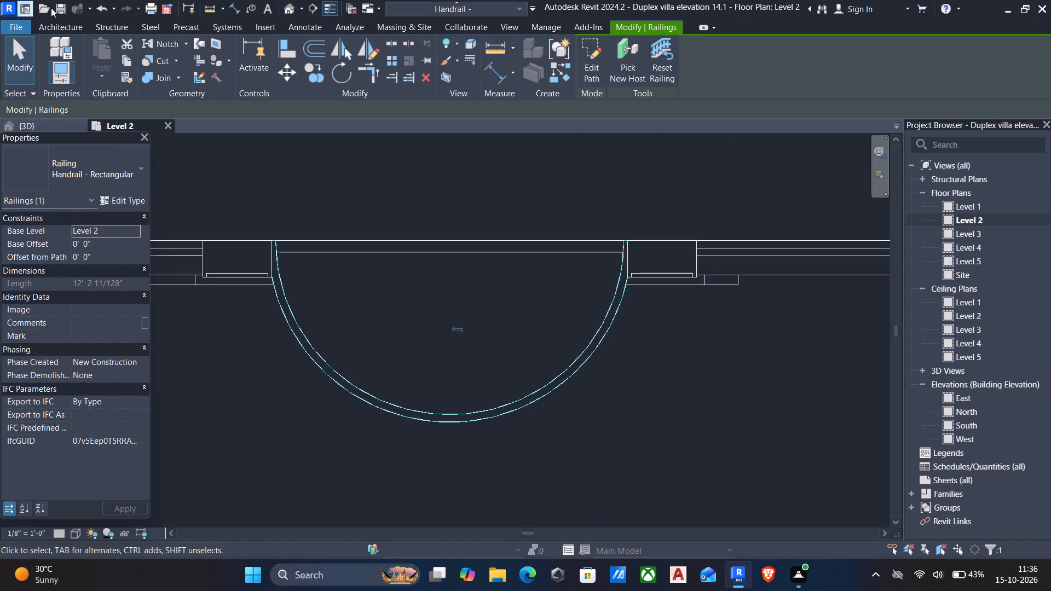
# Set the semicircular balcony railing's base offset to 6" in the 3D view.
pyautogui.click(287, 7)
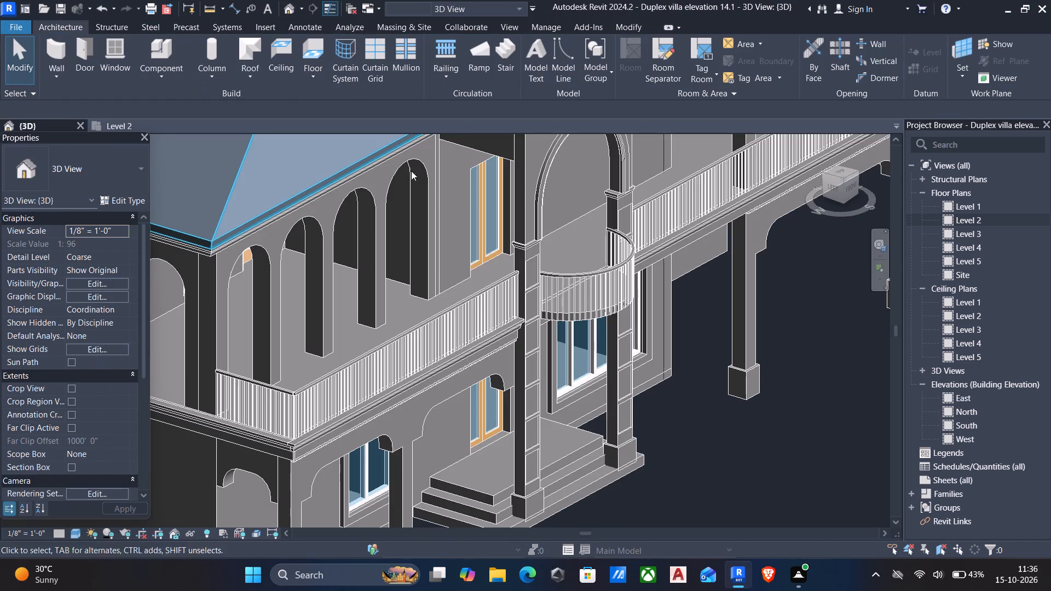
pyautogui.scroll(-3, 410, 248)
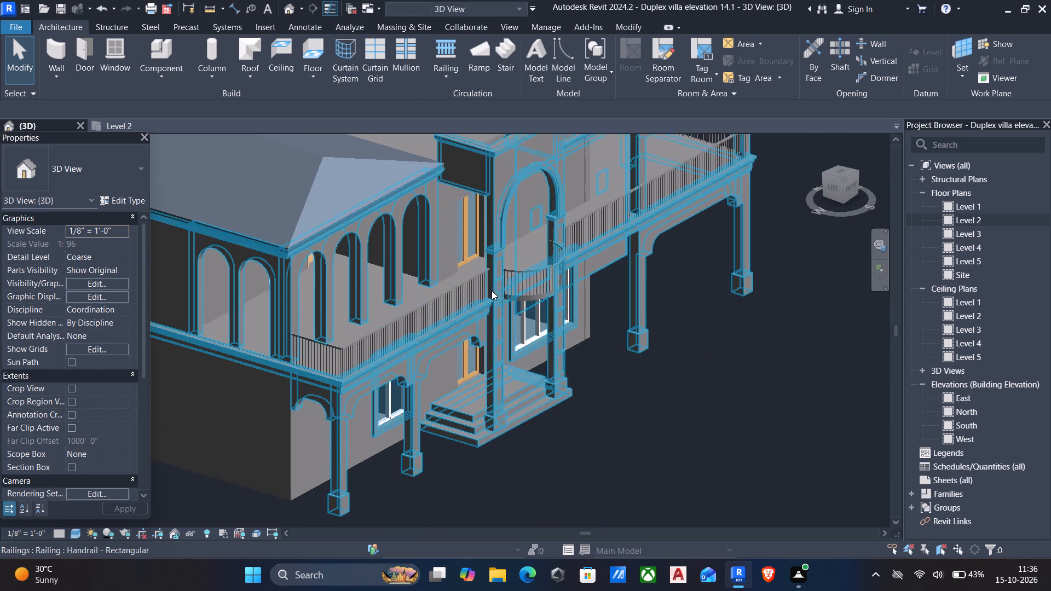
pyautogui.keyDown('shift'); pyautogui.scroll(1, 503, 296); pyautogui.keyUp('shift')
pyautogui.keyDown('shift'); pyautogui.moveTo(503, 296); pyautogui.dragTo(453, 310, button='middle'); pyautogui.keyUp('shift')
pyautogui.scroll(5, 465, 313)
pyautogui.scroll(5, 441, 356)
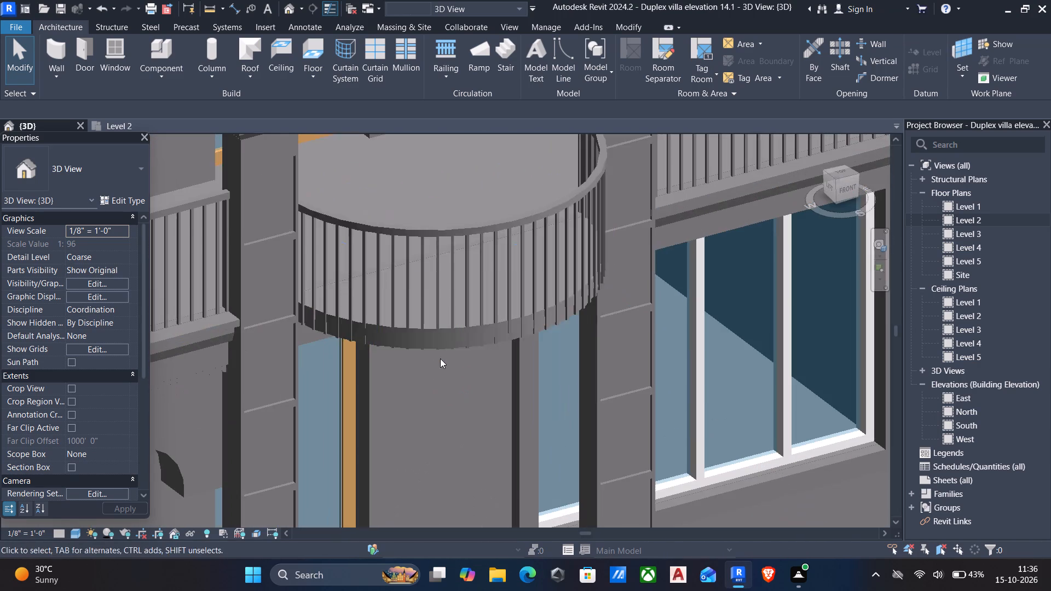
pyautogui.click(417, 229)
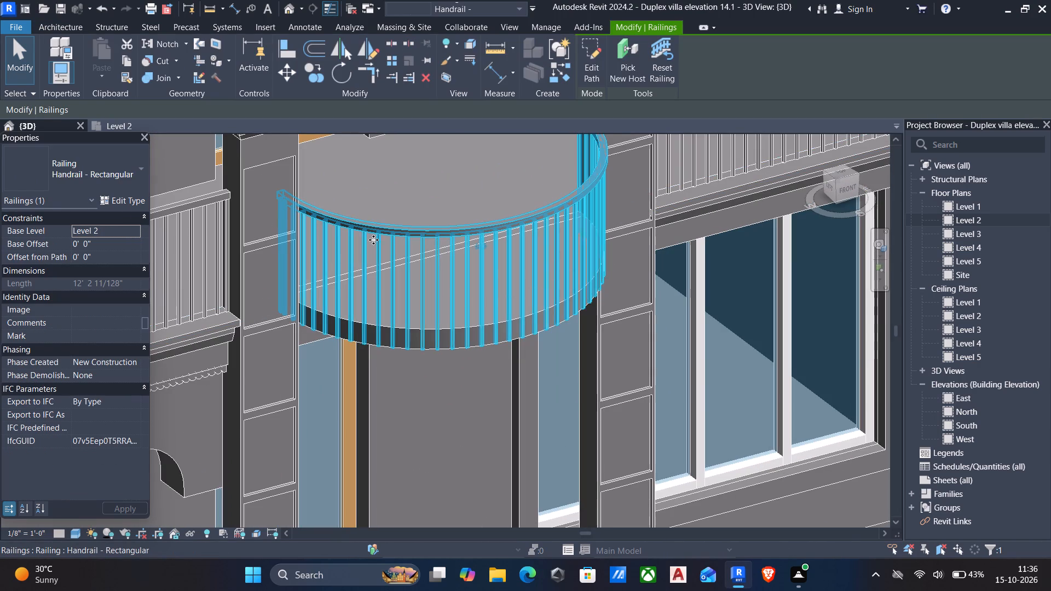
pyautogui.click(116, 243)
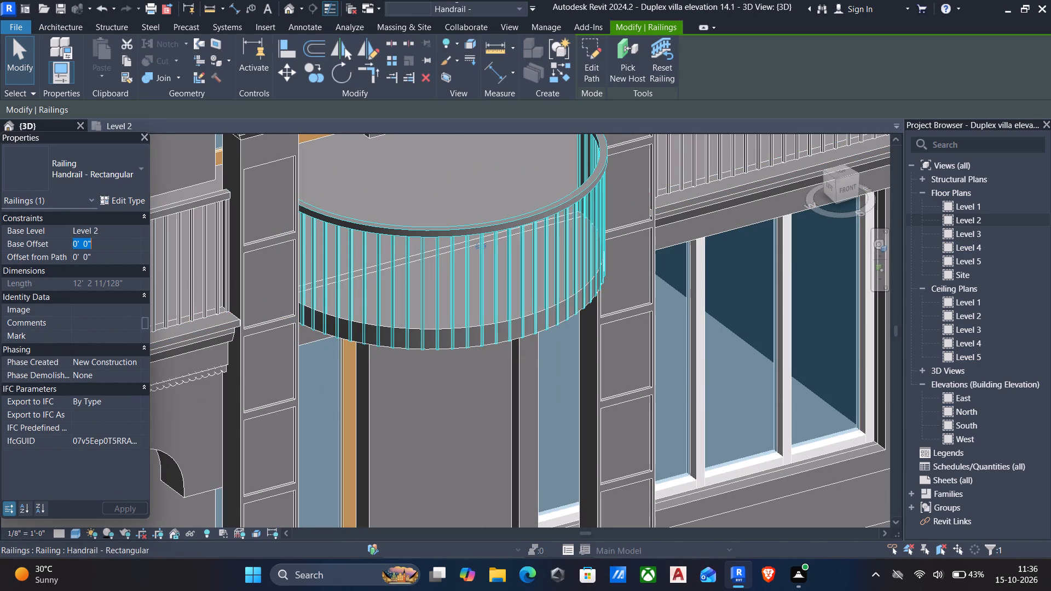
pyautogui.write('6"')
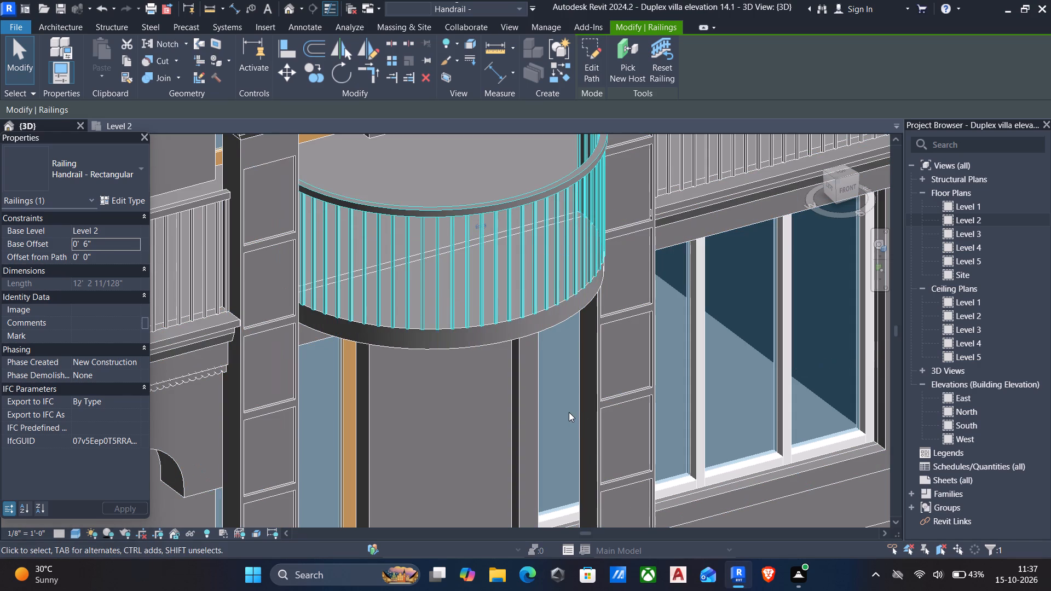
pyautogui.press('Escape')
# Examine the curved balcony railing on its slab and the overall front facade from several angles in 3D.
pyautogui.scroll(11, 512, 348)
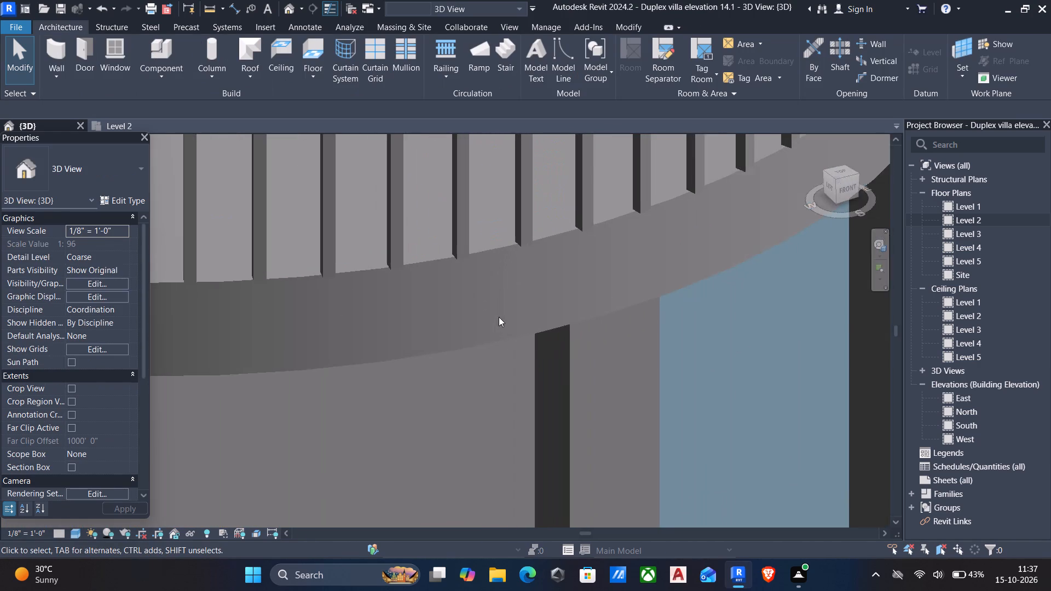
pyautogui.scroll(-14, 499, 317)
pyautogui.keyDown('shift'); pyautogui.moveTo(500, 317); pyautogui.dragTo(452, 321, button='middle'); pyautogui.keyUp('shift')
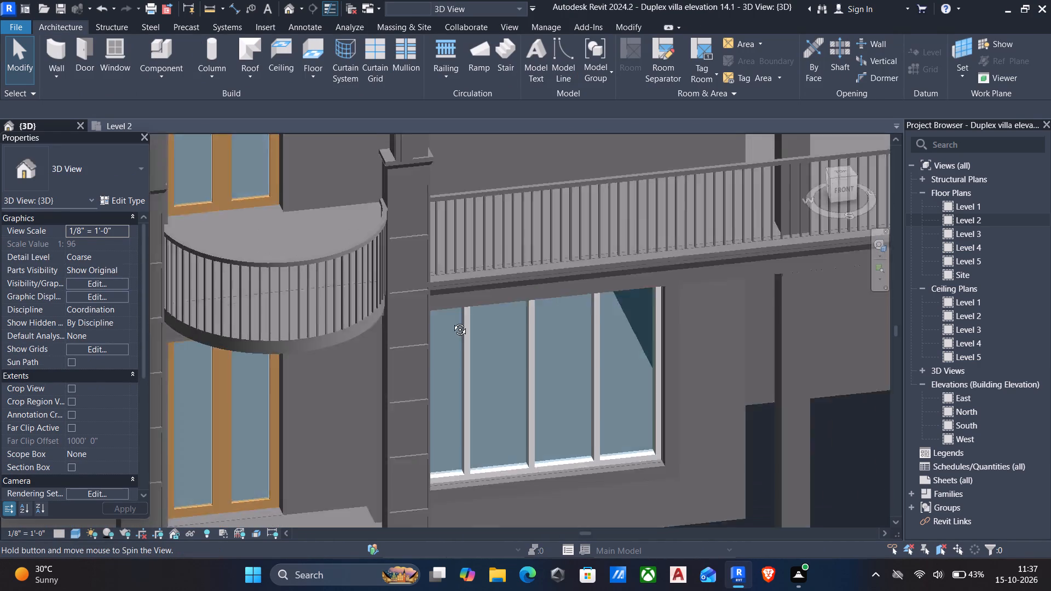
pyautogui.keyDown('shift'); pyautogui.moveTo(452, 321); pyautogui.dragTo(466, 283, button='middle'); pyautogui.keyUp('shift')
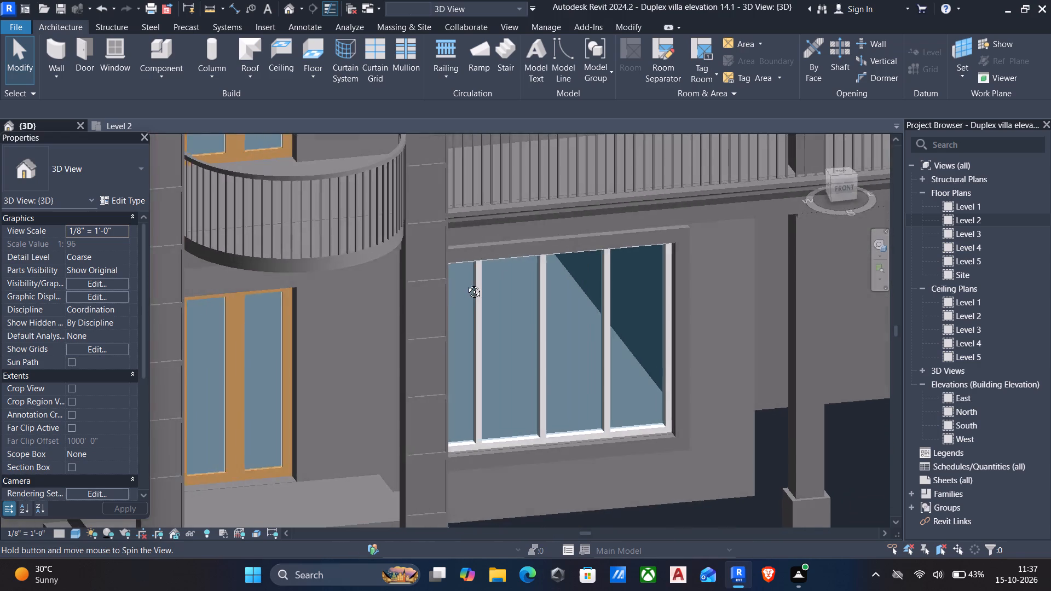
pyautogui.keyDown('shift'); pyautogui.moveTo(466, 283); pyautogui.dragTo(507, 275, button='middle'); pyautogui.keyUp('shift')
pyautogui.scroll(-4, 507, 275)
pyautogui.moveTo(501, 268); pyautogui.dragTo(503, 354, button='middle')
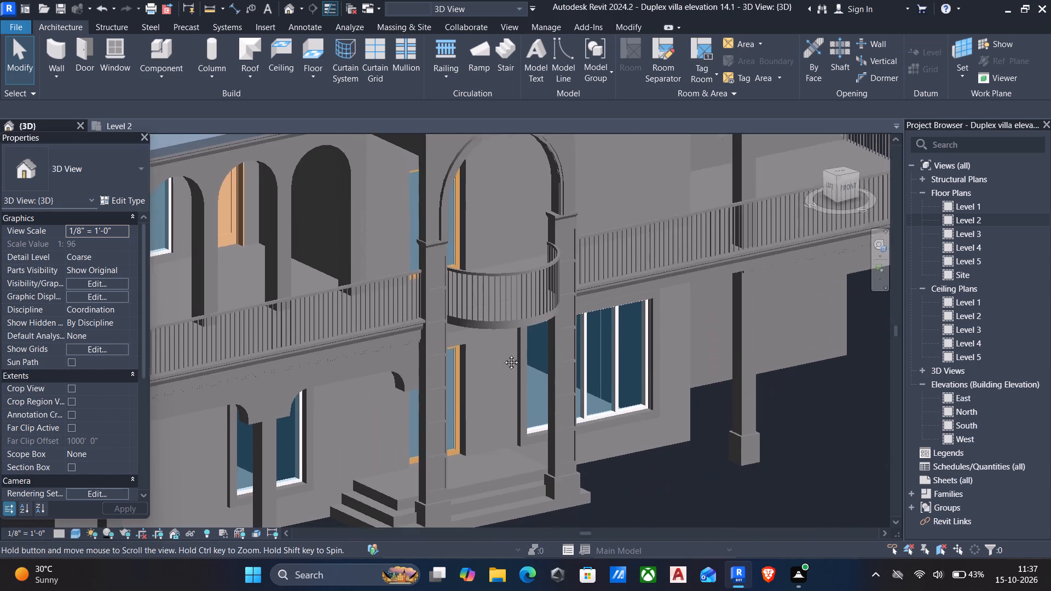
pyautogui.moveTo(503, 354); pyautogui.dragTo(505, 362, button='middle')
pyautogui.moveTo(528, 297); pyautogui.dragTo(521, 368, button='middle')
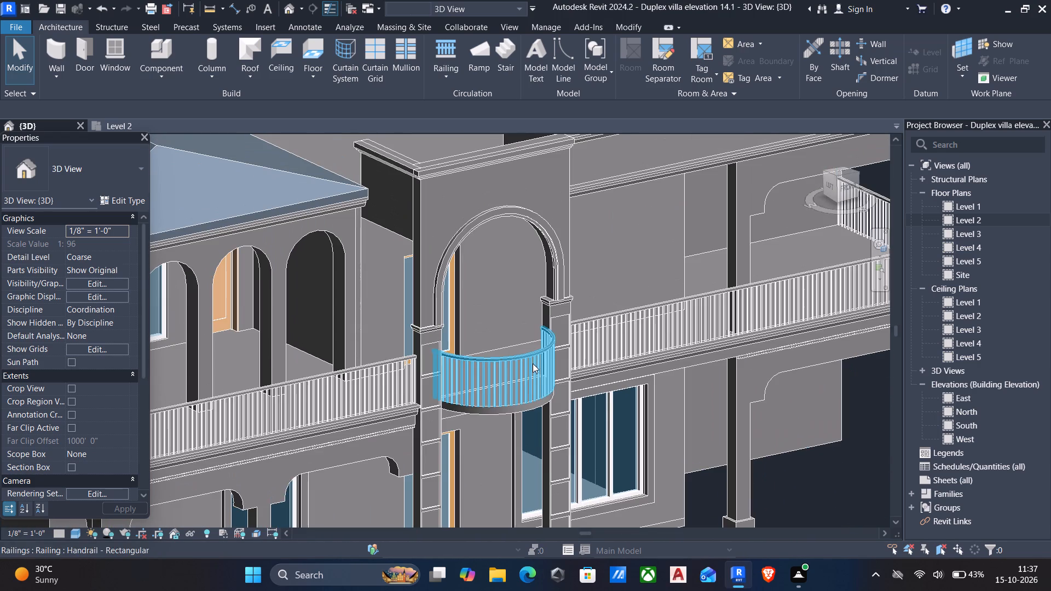
pyautogui.scroll(-3, 533, 363)
pyautogui.keyDown('shift'); pyautogui.moveTo(530, 357); pyautogui.dragTo(454, 347, button='middle'); pyautogui.keyUp('shift')
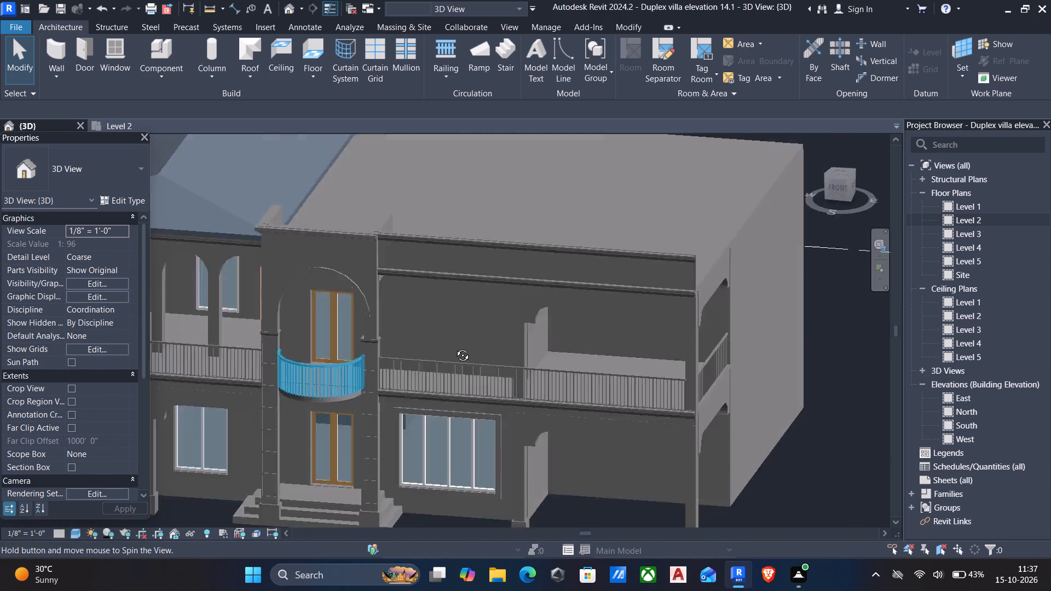
pyautogui.keyDown('shift'); pyautogui.moveTo(454, 347); pyautogui.dragTo(540, 325, button='middle'); pyautogui.keyUp('shift')
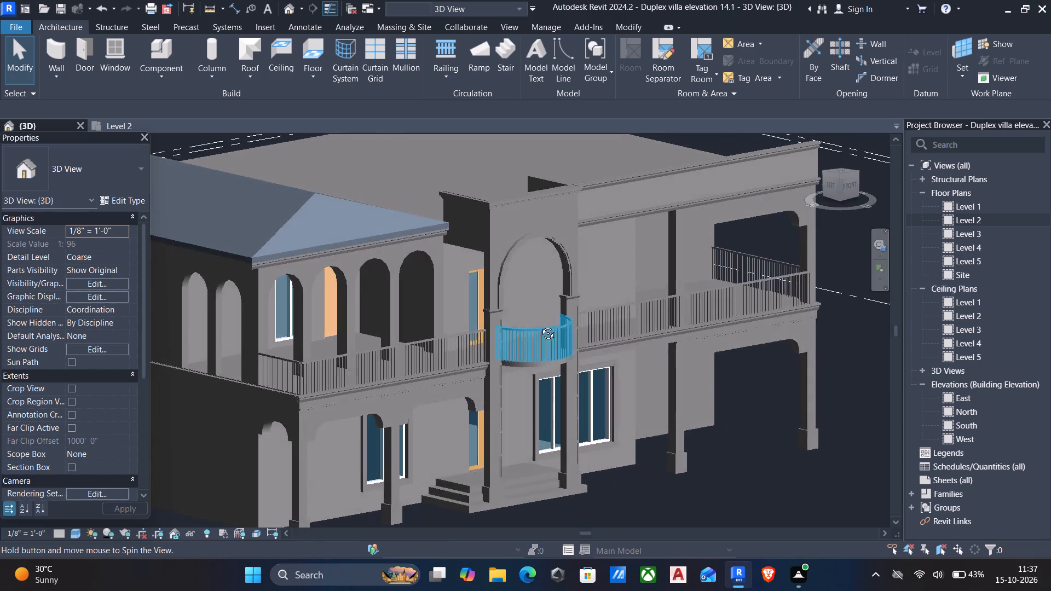
pyautogui.keyDown('shift'); pyautogui.moveTo(540, 325); pyautogui.dragTo(539, 316, button='middle'); pyautogui.keyUp('shift')
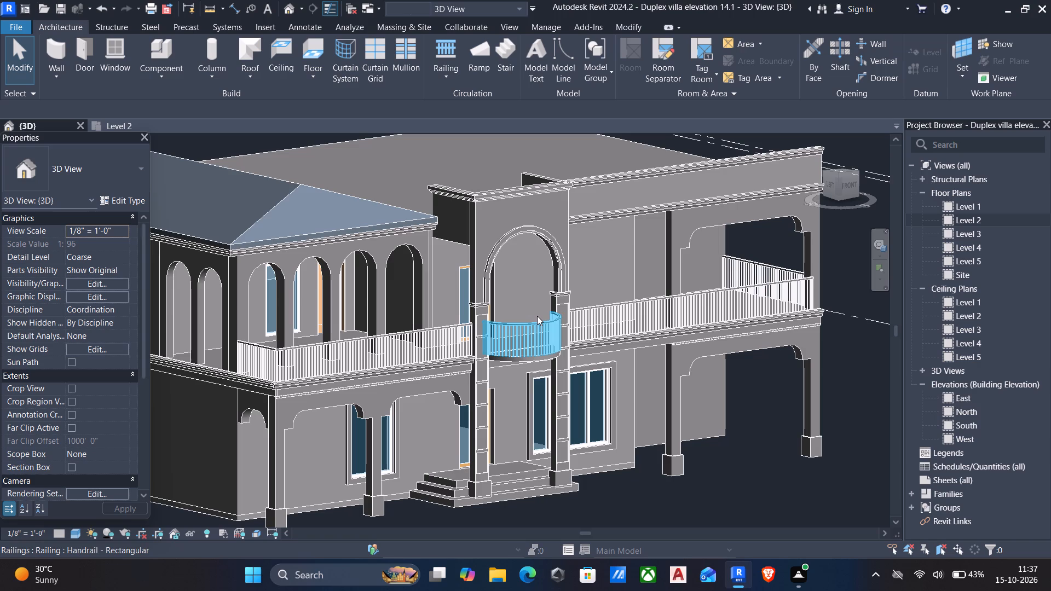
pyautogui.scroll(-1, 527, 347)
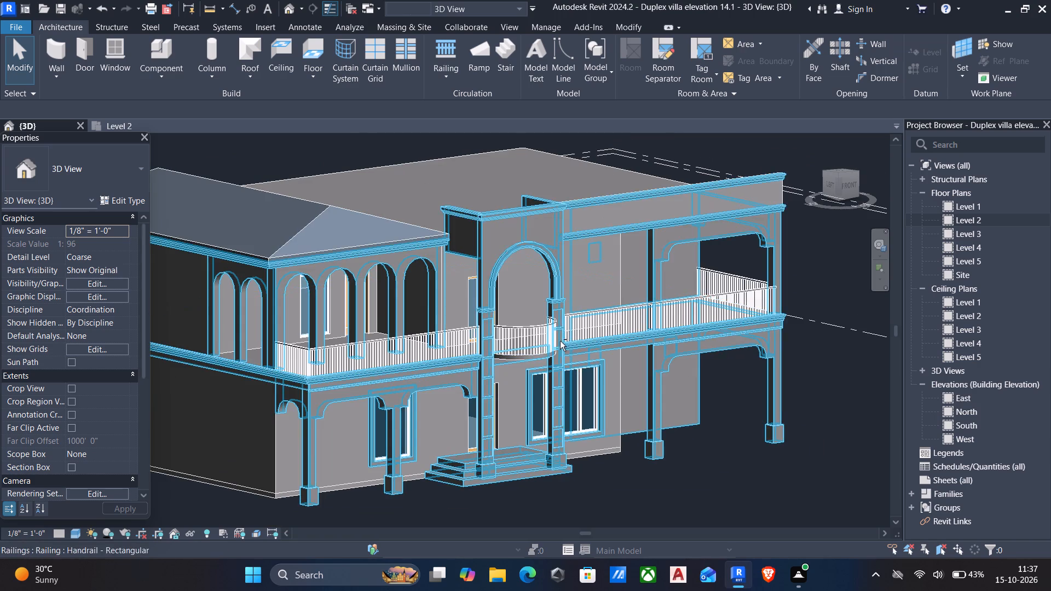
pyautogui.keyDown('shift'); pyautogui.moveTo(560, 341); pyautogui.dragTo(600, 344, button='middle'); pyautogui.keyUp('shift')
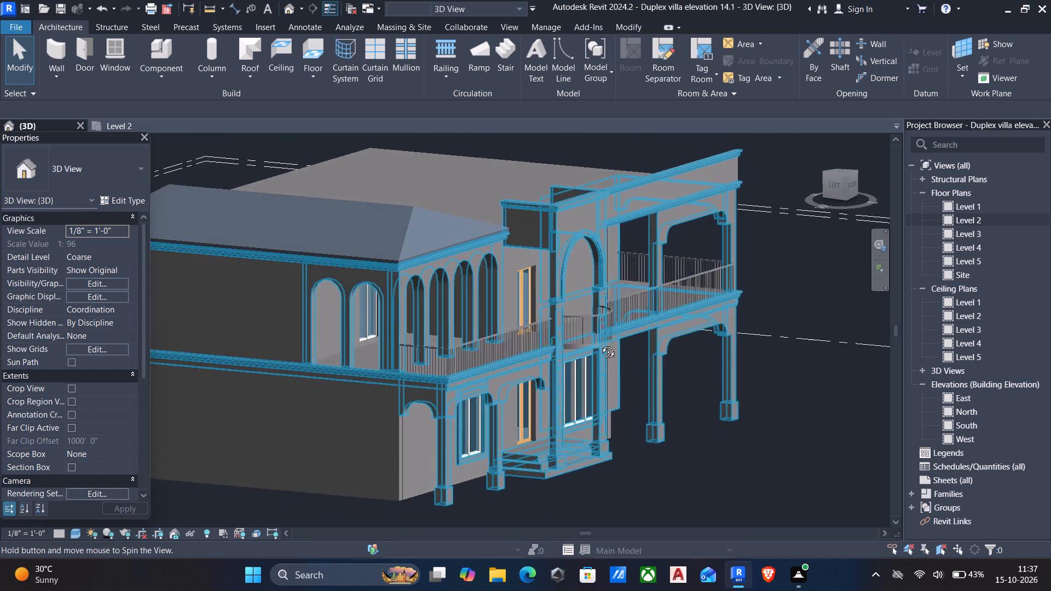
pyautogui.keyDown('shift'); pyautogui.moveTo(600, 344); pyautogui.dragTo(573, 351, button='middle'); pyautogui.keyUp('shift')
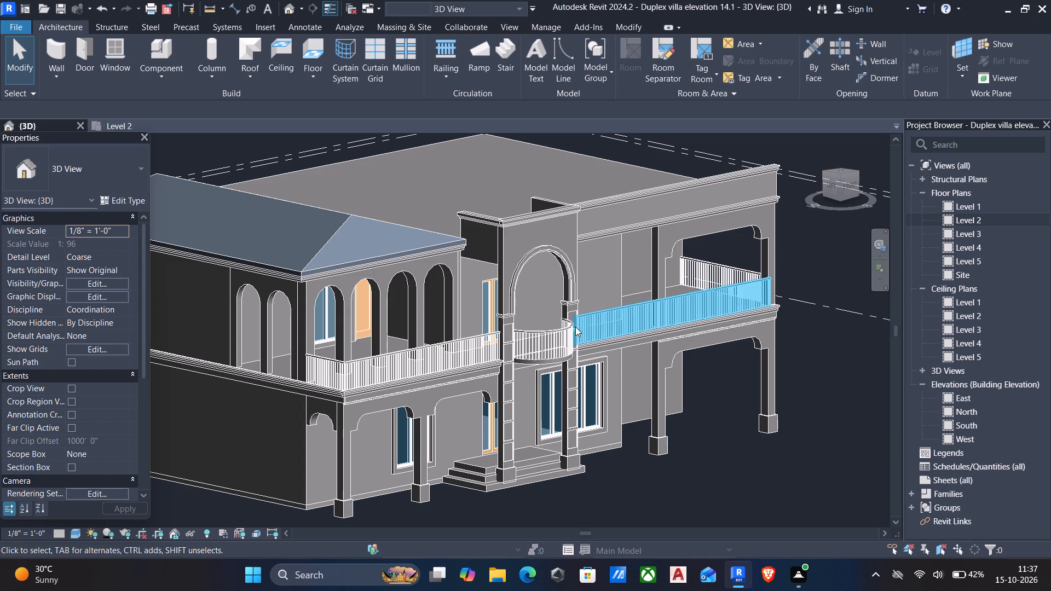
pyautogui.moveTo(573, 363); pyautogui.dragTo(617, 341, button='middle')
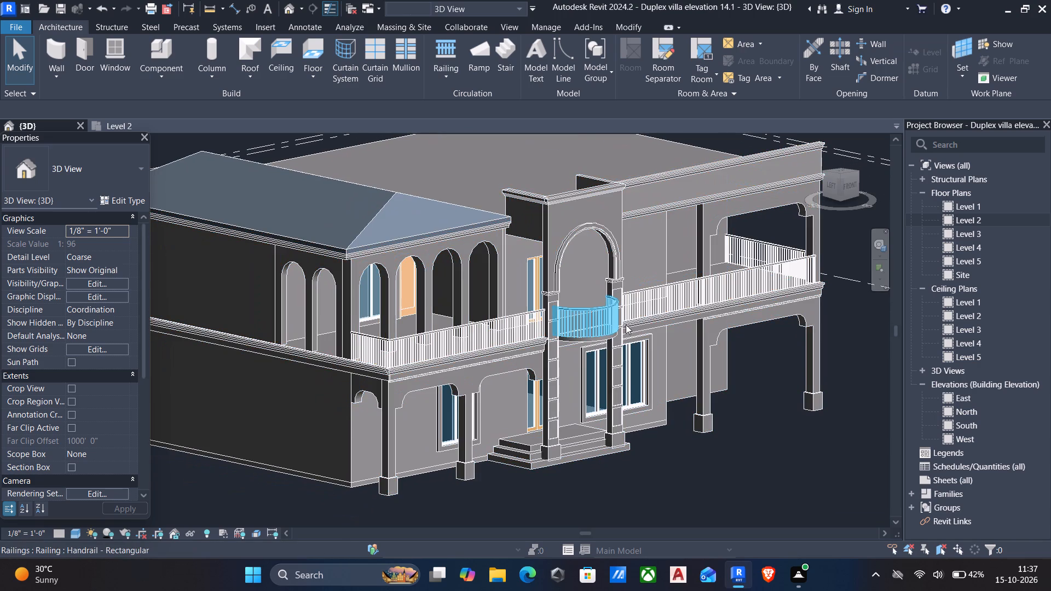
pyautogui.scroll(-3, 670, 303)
# Open the facade generic model for in-place editing and start a void extrusion on the front plane of the end wall with small windows.
pyautogui.keyDown('shift'); pyautogui.moveTo(675, 309); pyautogui.dragTo(508, 278, button='middle'); pyautogui.keyUp('shift')
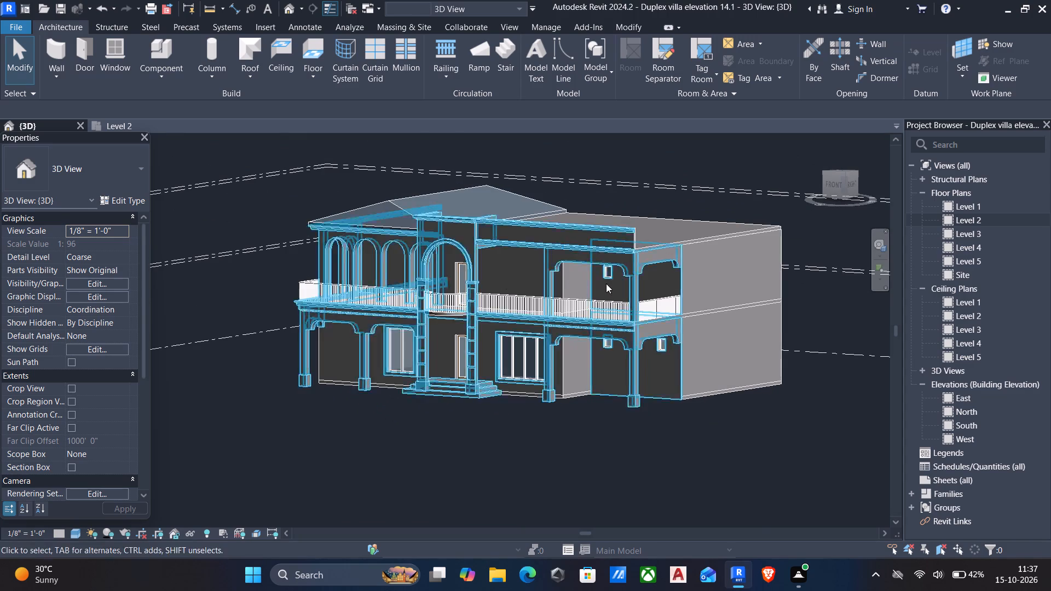
pyautogui.click(677, 282)
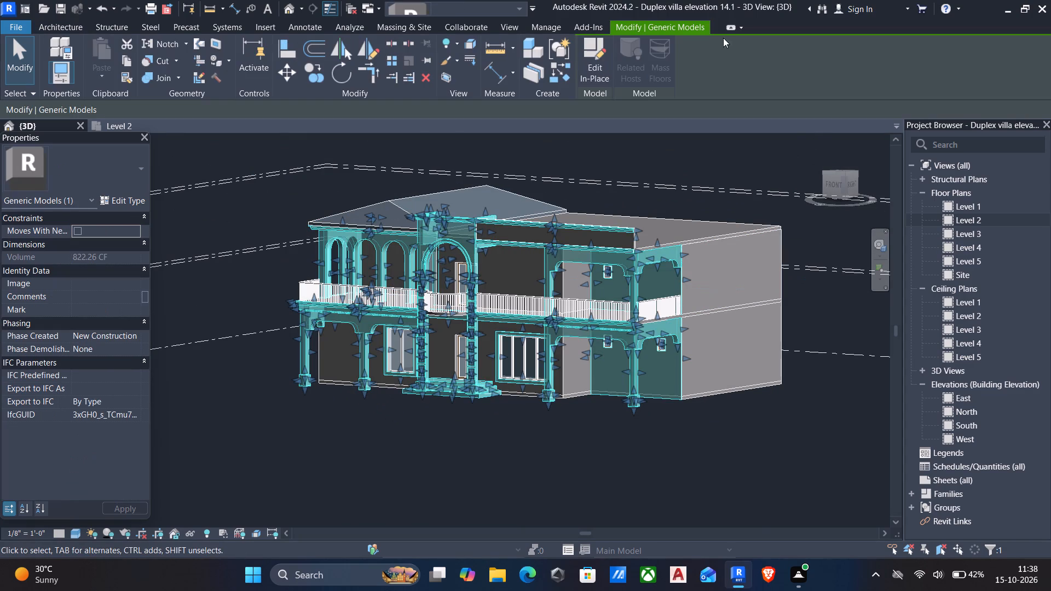
pyautogui.click(595, 54)
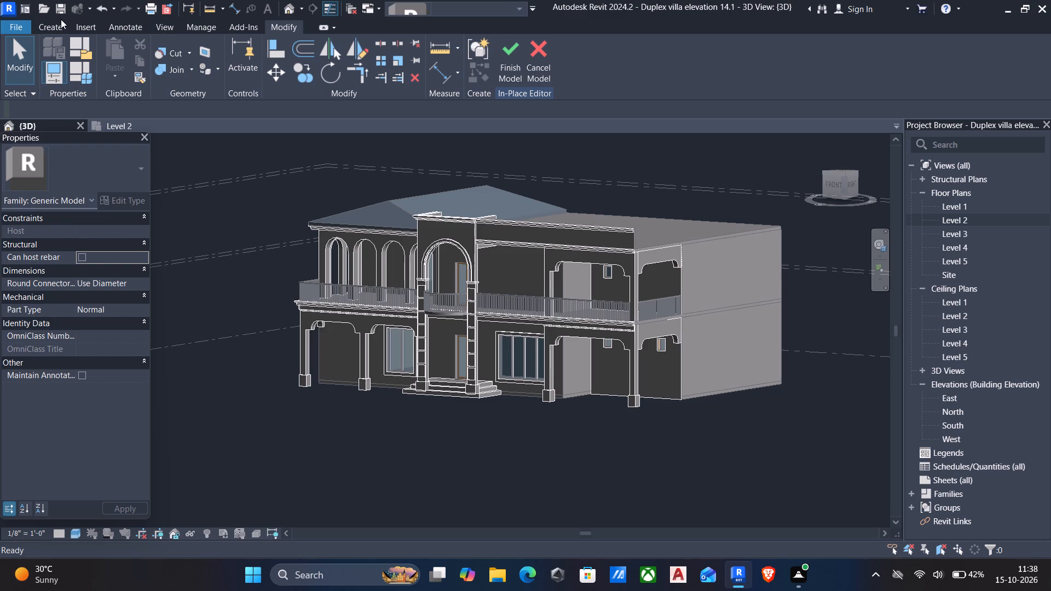
pyautogui.click(44, 30)
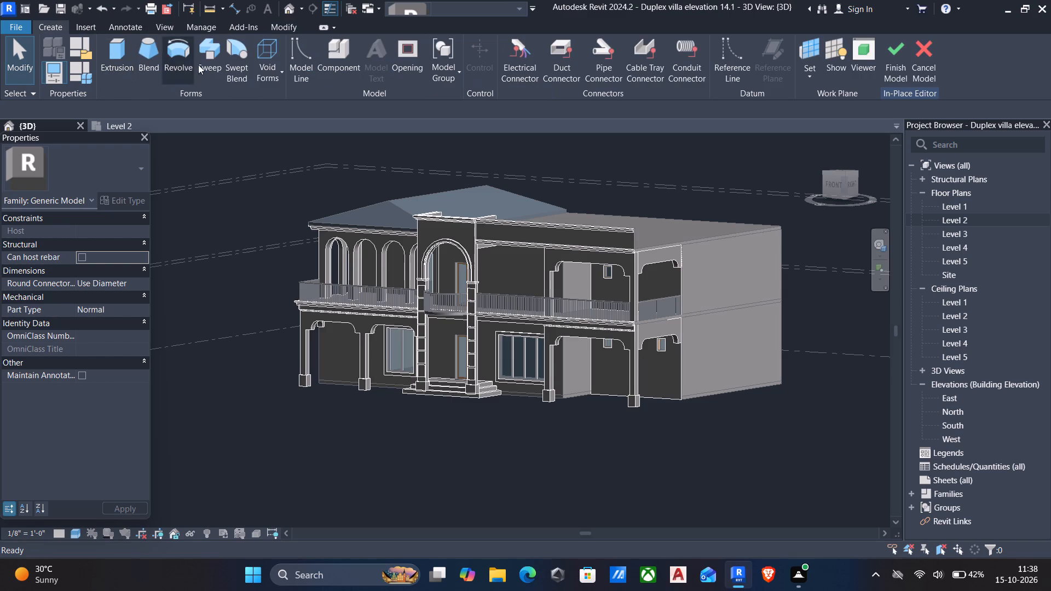
pyautogui.click(257, 55)
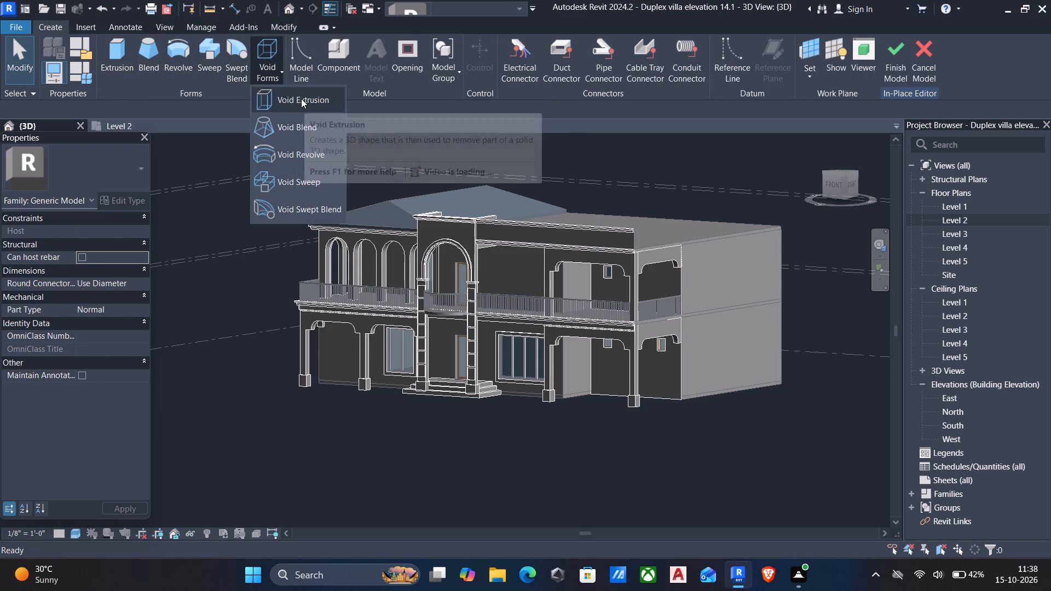
pyautogui.click(301, 99)
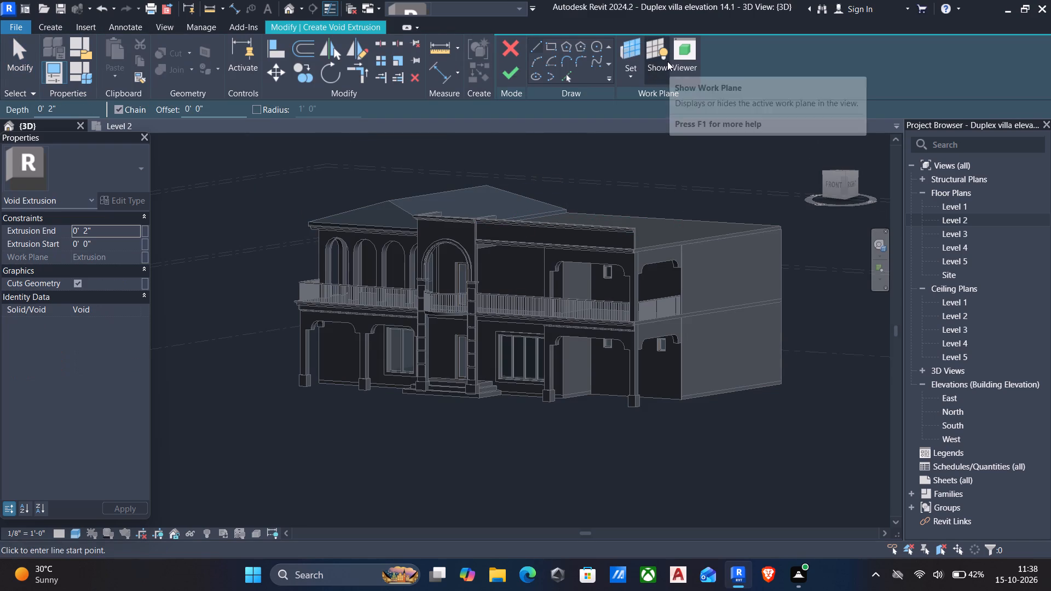
pyautogui.click(627, 76)
pyautogui.click(680, 125)
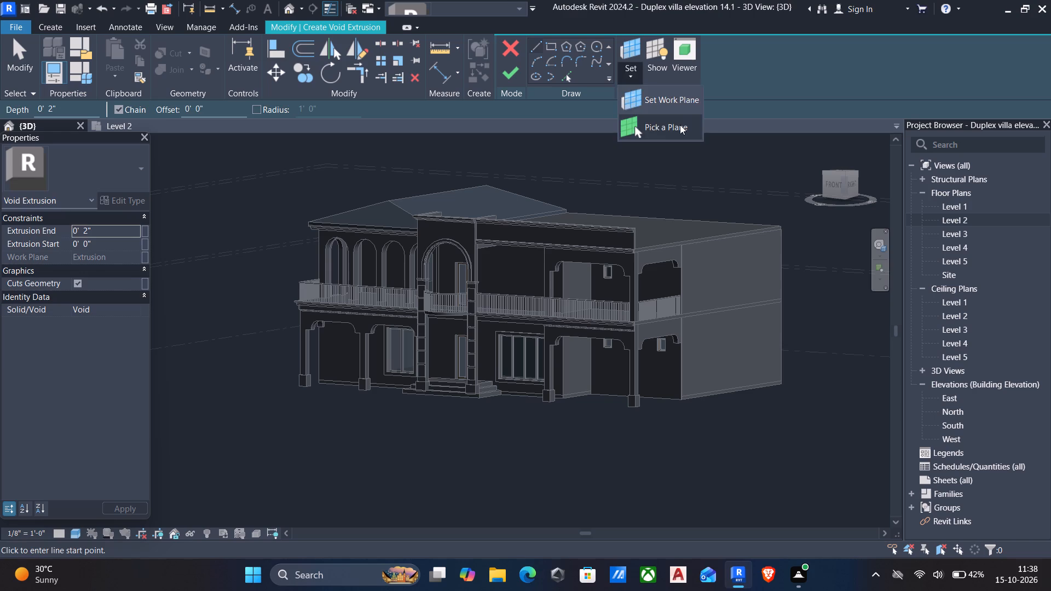
pyautogui.click(682, 286)
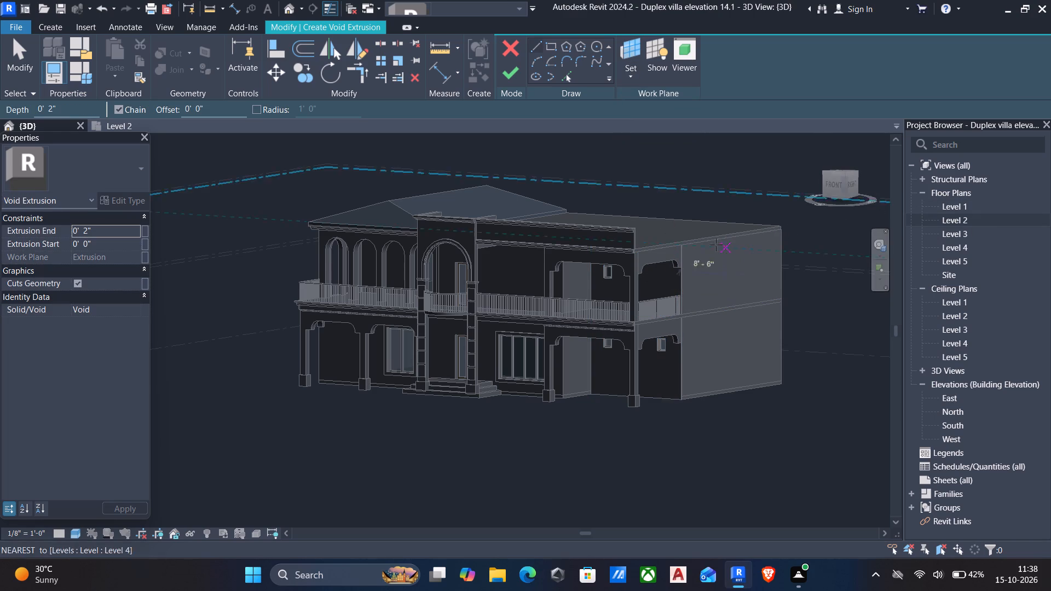
# In front view, sketch a thin rectangle about 16' 10" long across the upper-floor end wall, just above the shaped opening.
pyautogui.click(828, 186)
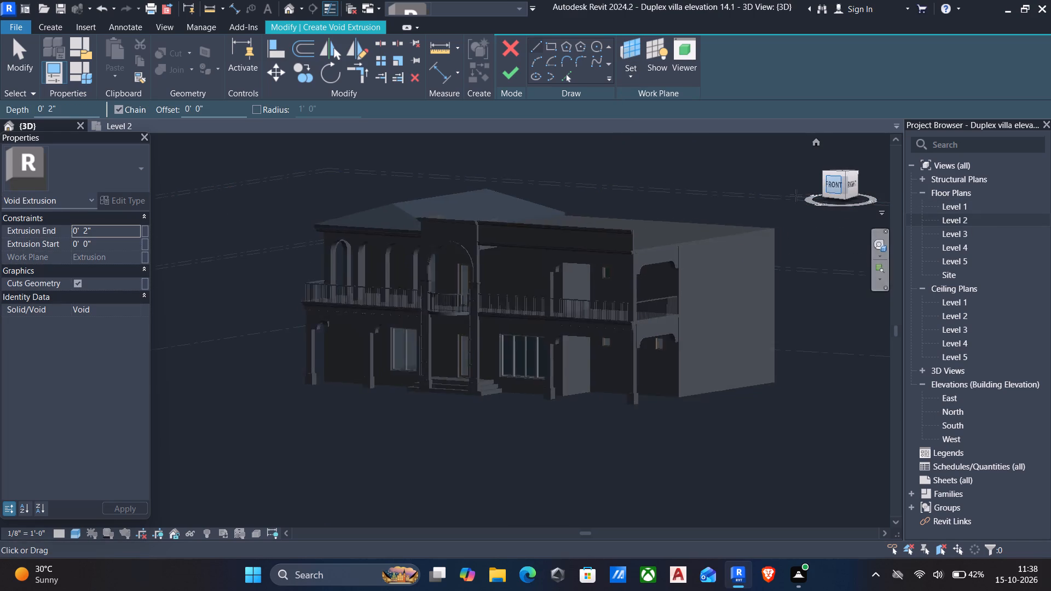
pyautogui.scroll(5, 459, 315)
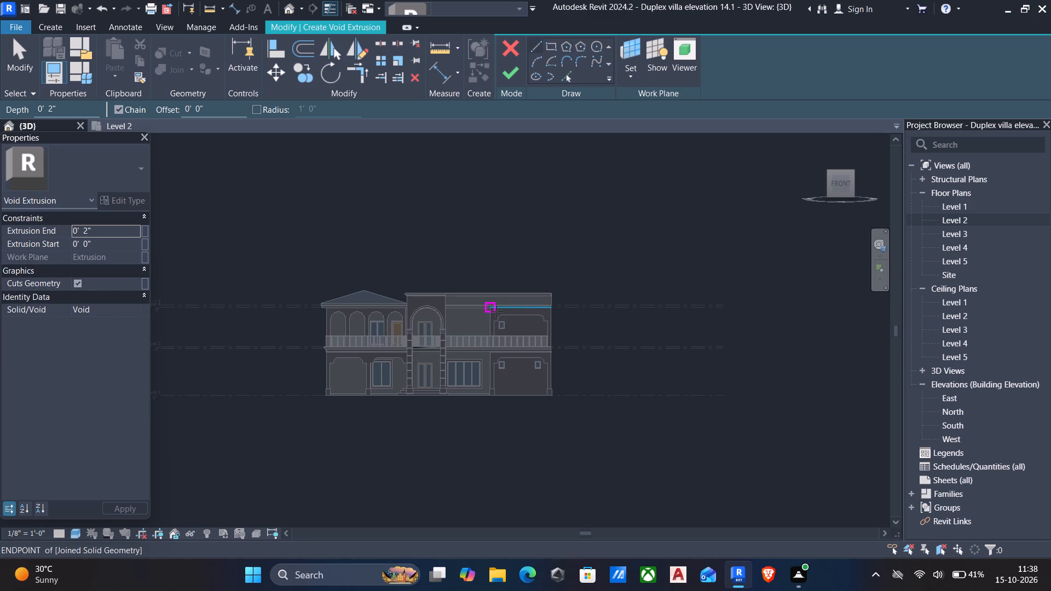
pyautogui.scroll(3, 530, 328)
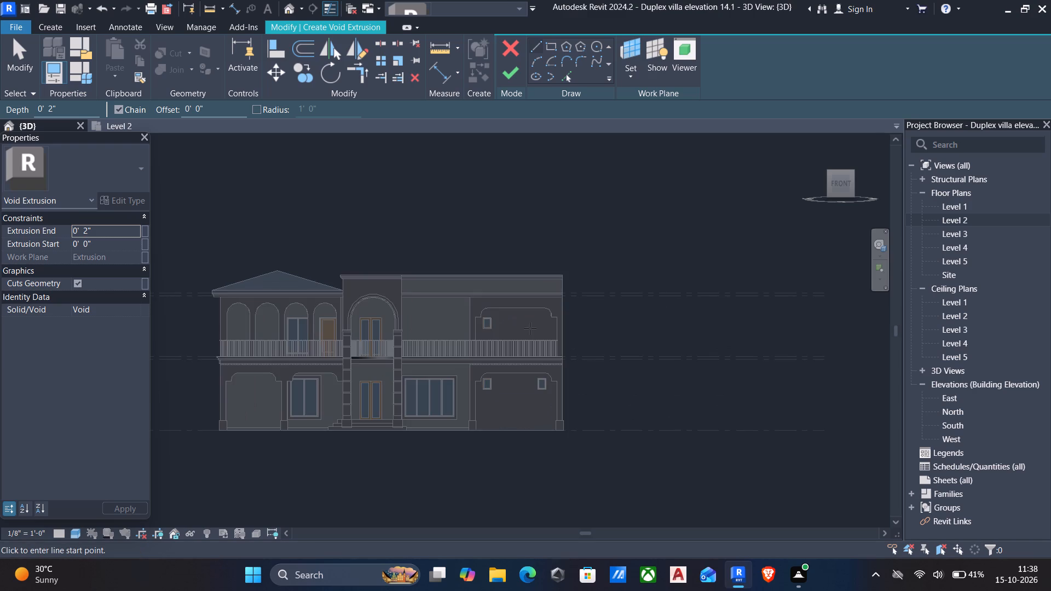
pyautogui.scroll(5, 530, 328)
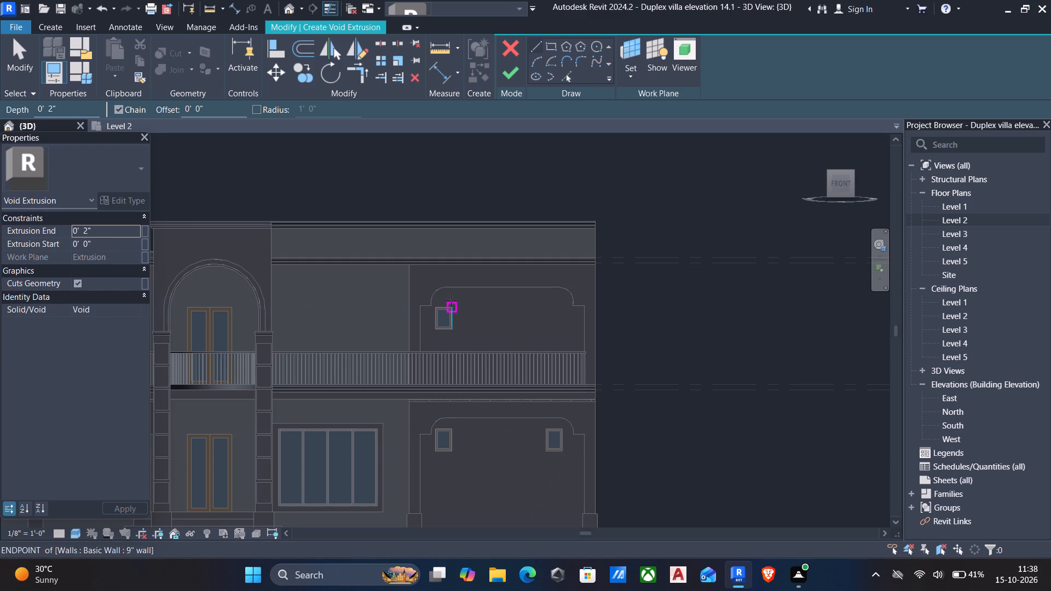
pyautogui.scroll(3, 409, 287)
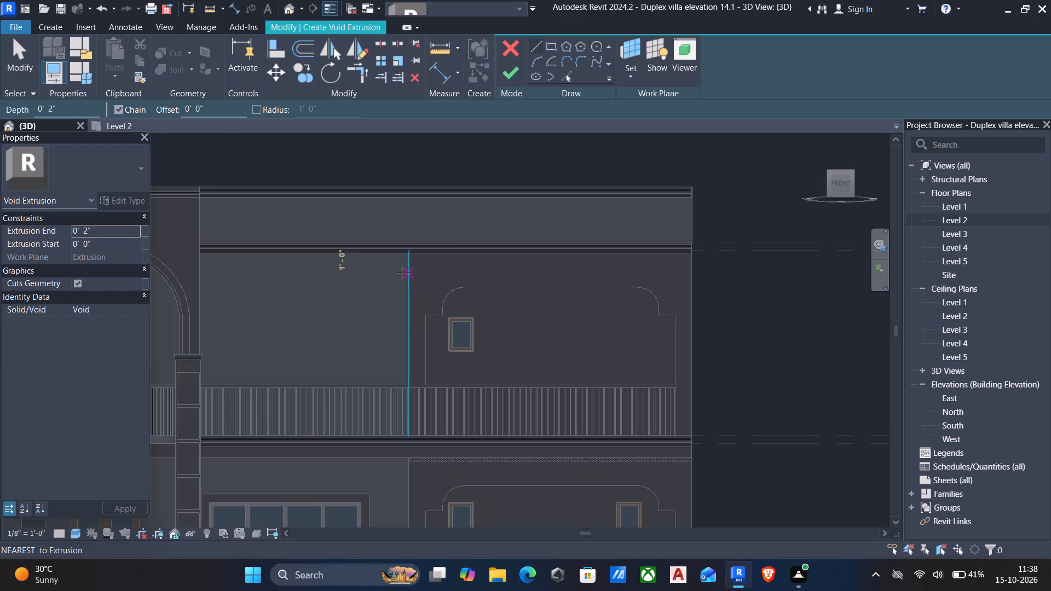
pyautogui.click(408, 275)
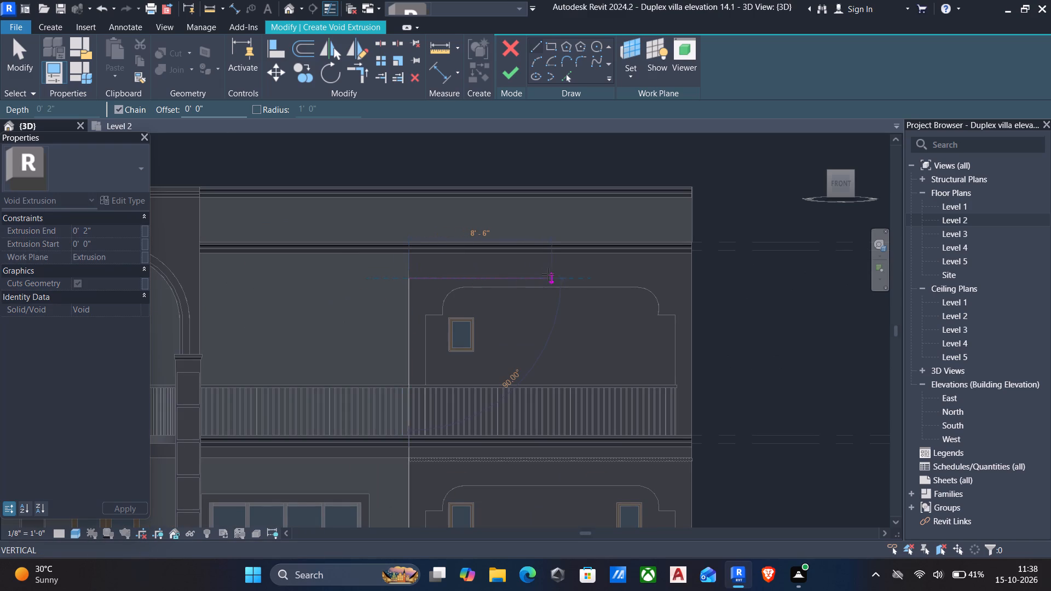
pyautogui.press('Escape')
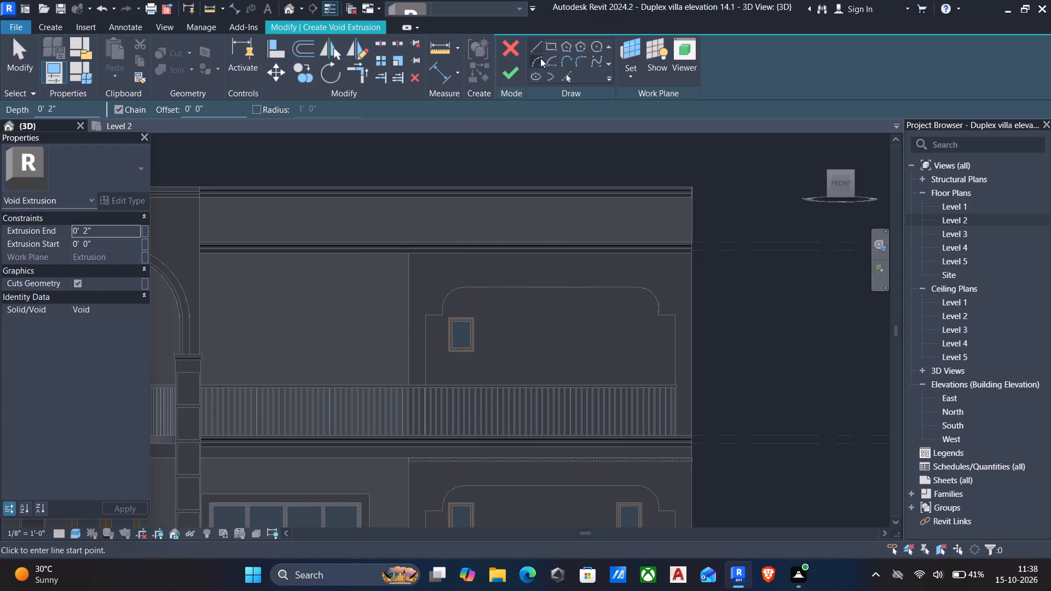
pyautogui.click(546, 49)
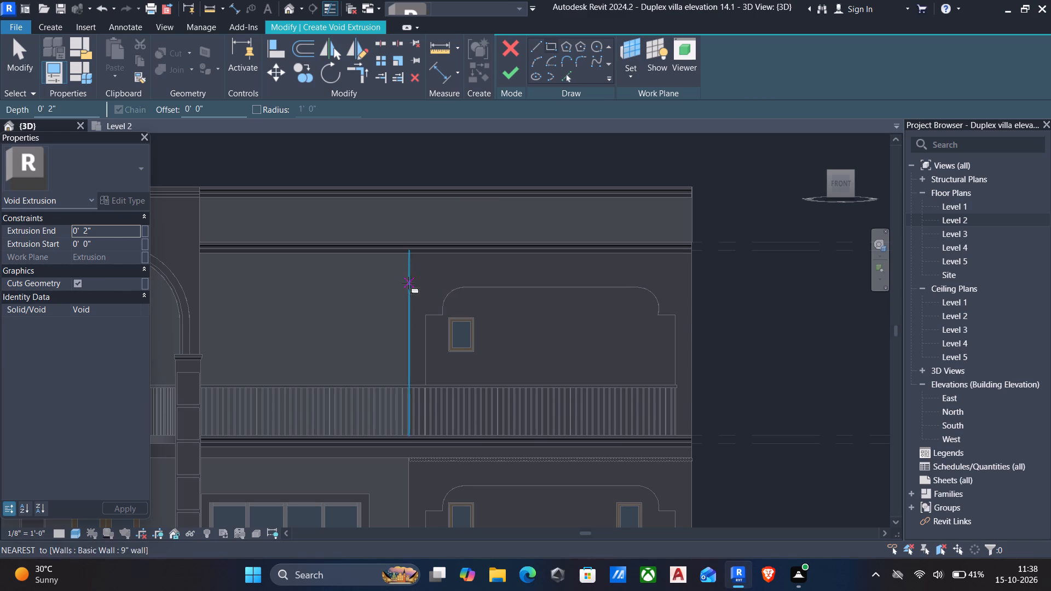
pyautogui.click(408, 280)
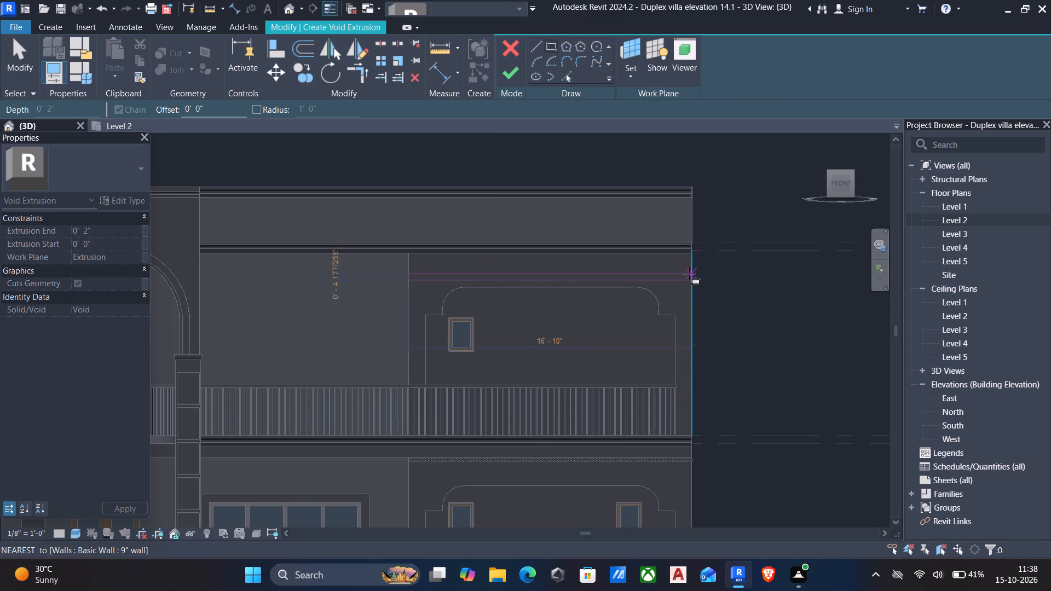
pyautogui.click(688, 268)
pyautogui.press('Escape')
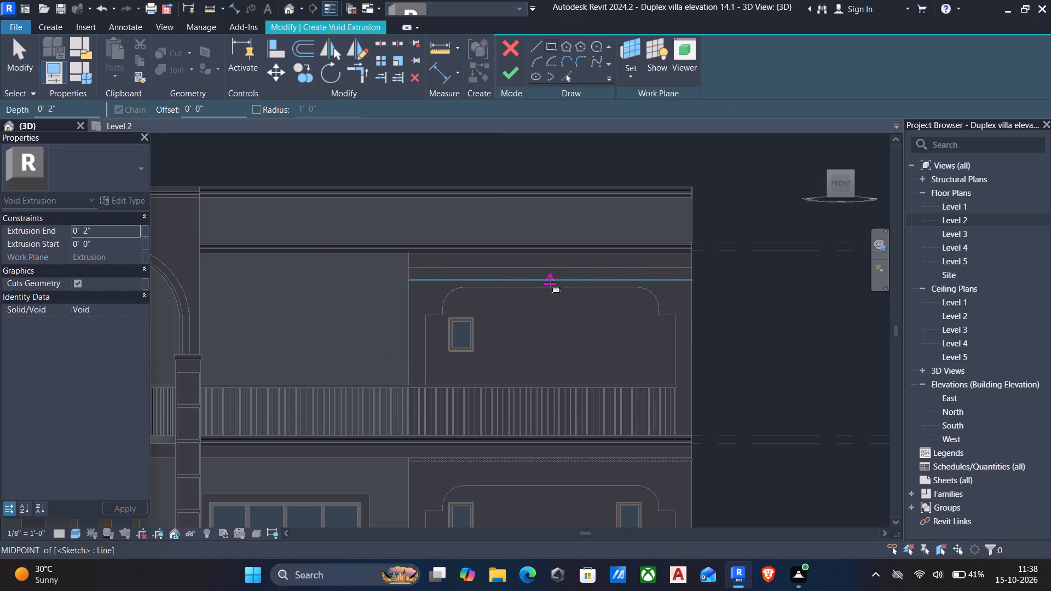
pyautogui.press('Escape')
pyautogui.press('Escape')
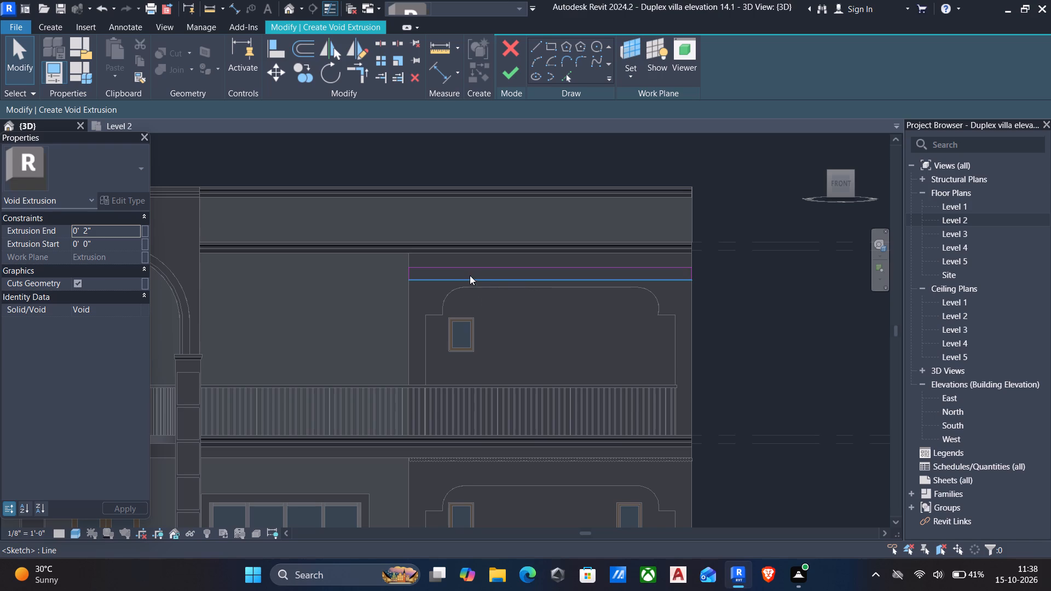
# Nudge the rectangle's upper edge down three increments to narrow the groove profile.
pyautogui.click(469, 270)
pyautogui.press('Down')
pyautogui.press('Down')
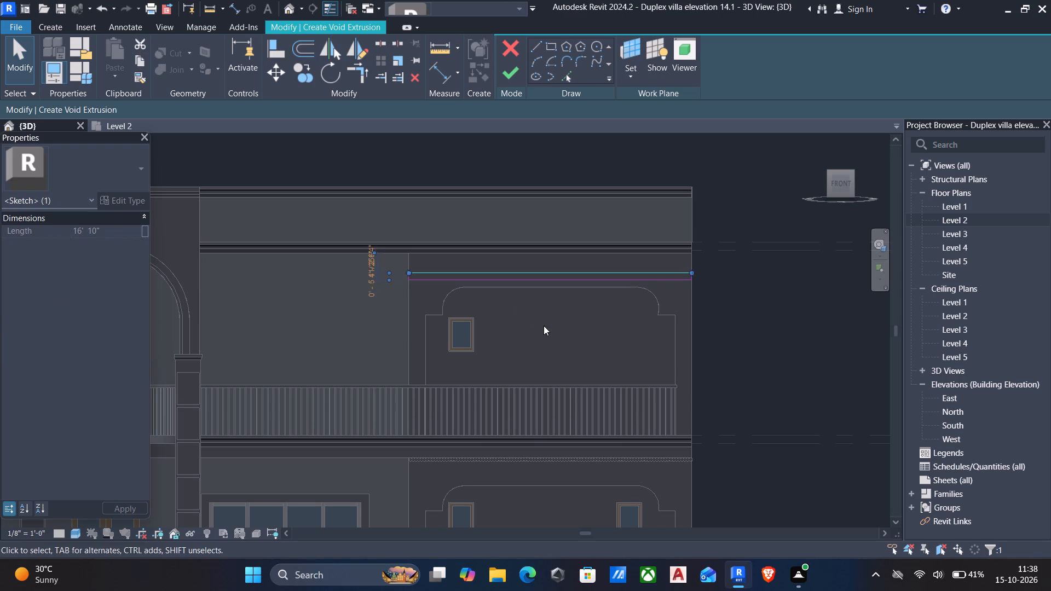
pyautogui.press('Down')
pyautogui.press('Escape')
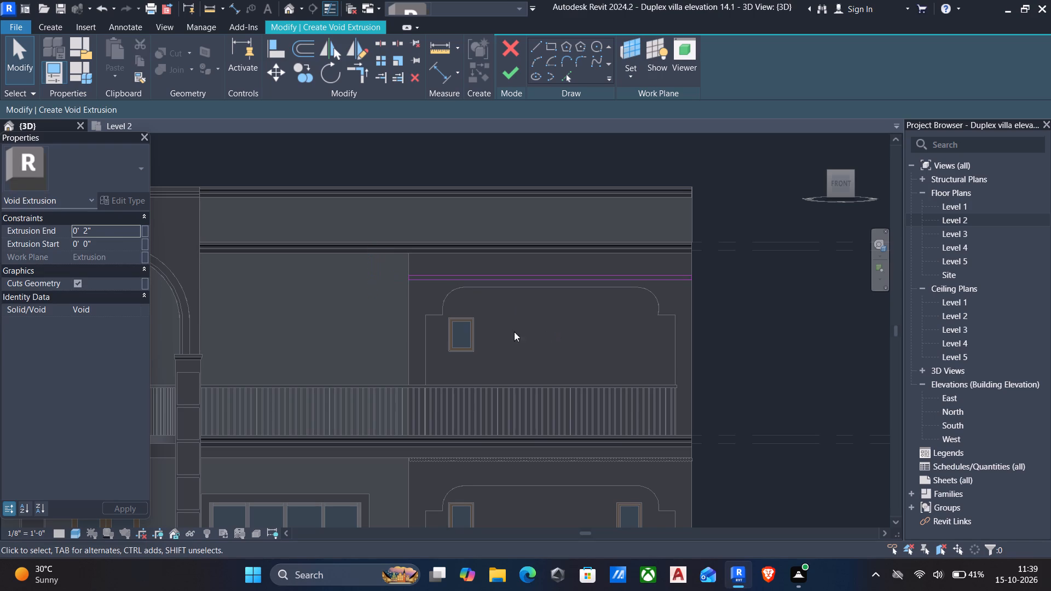
# Copy the thin groove rectangle on the upper-floor end wall to about 2' below, and place another copy 1' back up between them.
pyautogui.moveTo(360, 252); pyautogui.dragTo(713, 319)
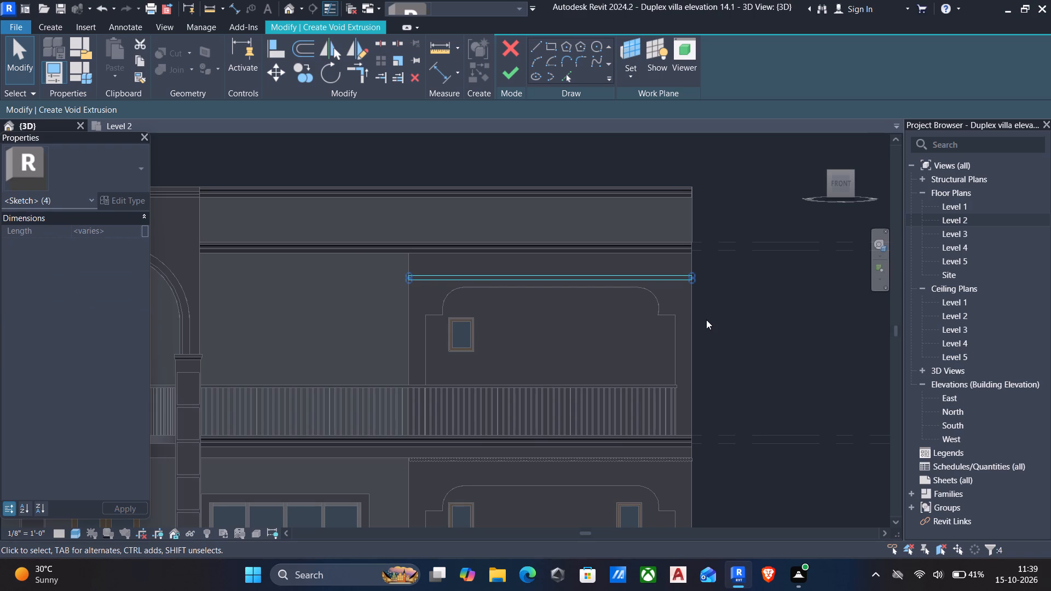
pyautogui.press('c')
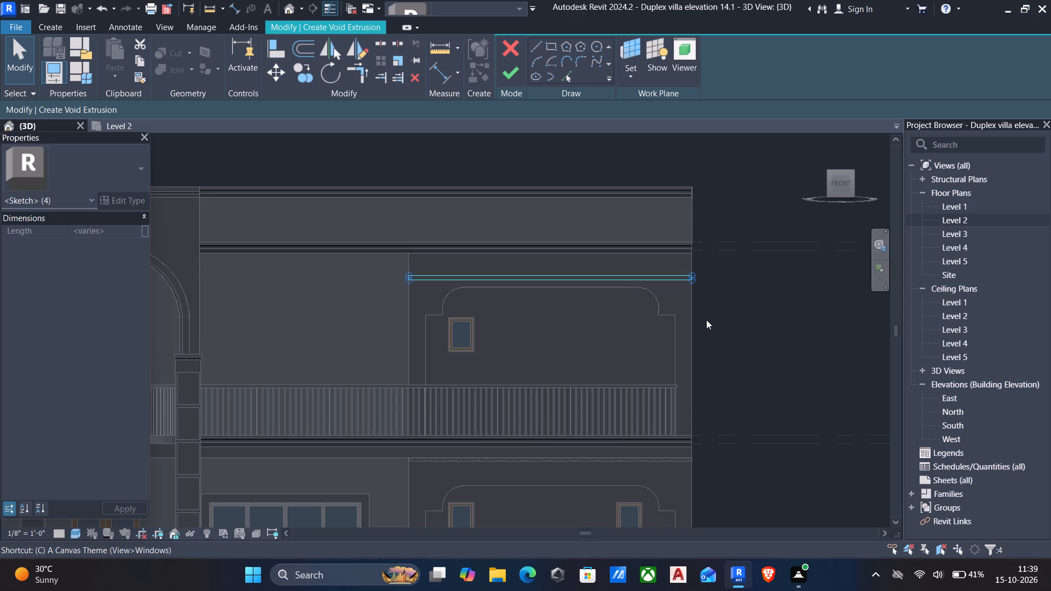
pyautogui.press('o')
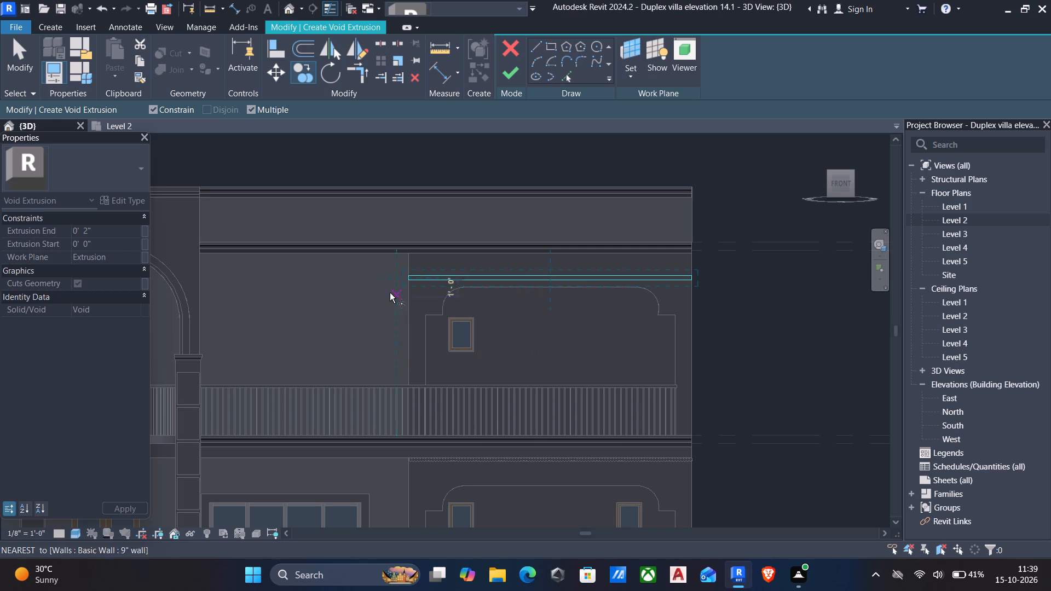
pyautogui.scroll(9, 403, 281)
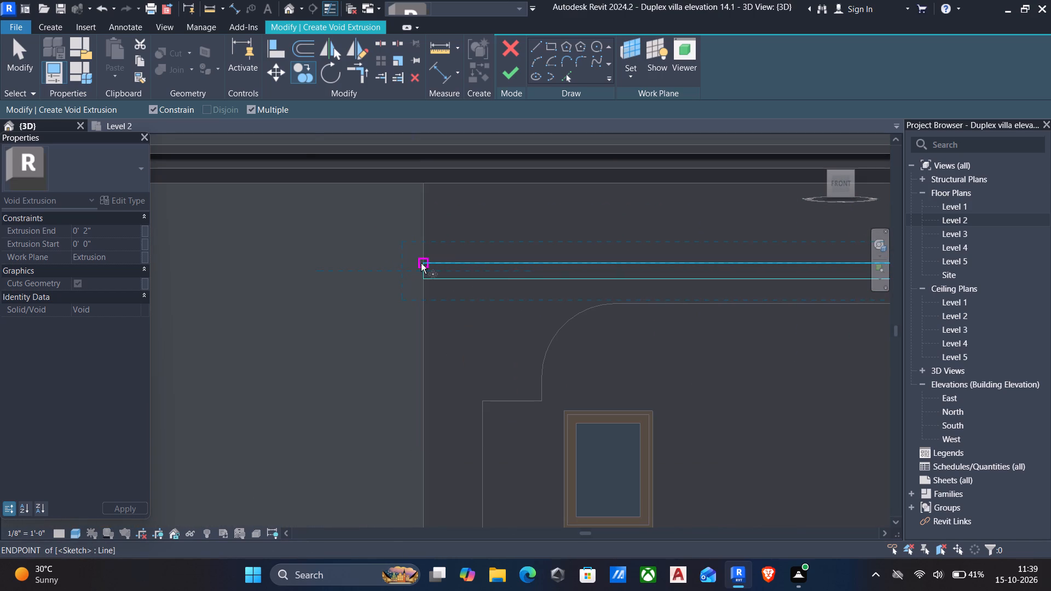
pyautogui.click(421, 263)
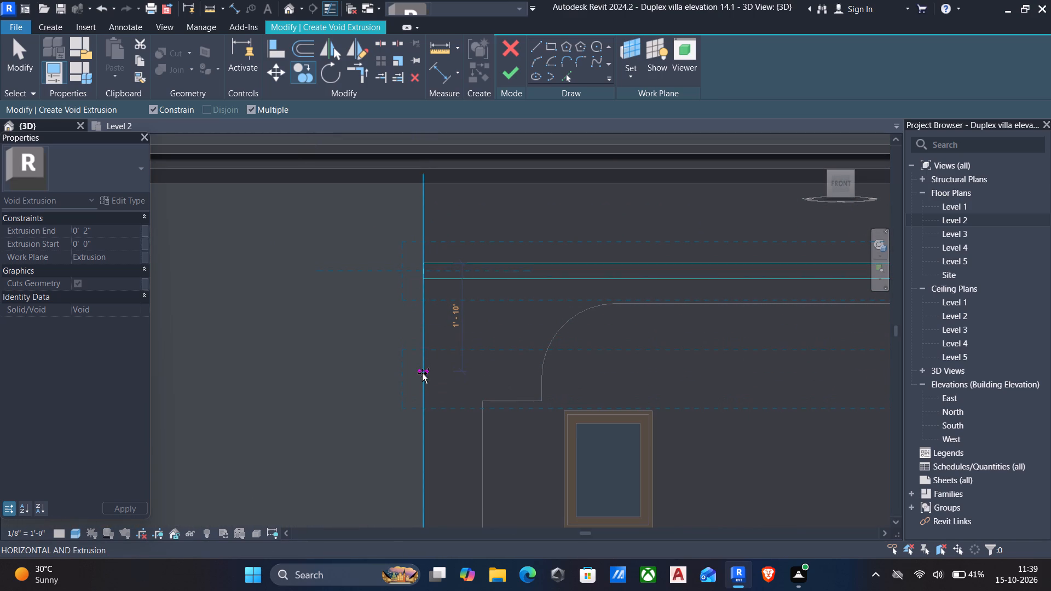
pyautogui.click(424, 381)
pyautogui.scroll(-4, 419, 398)
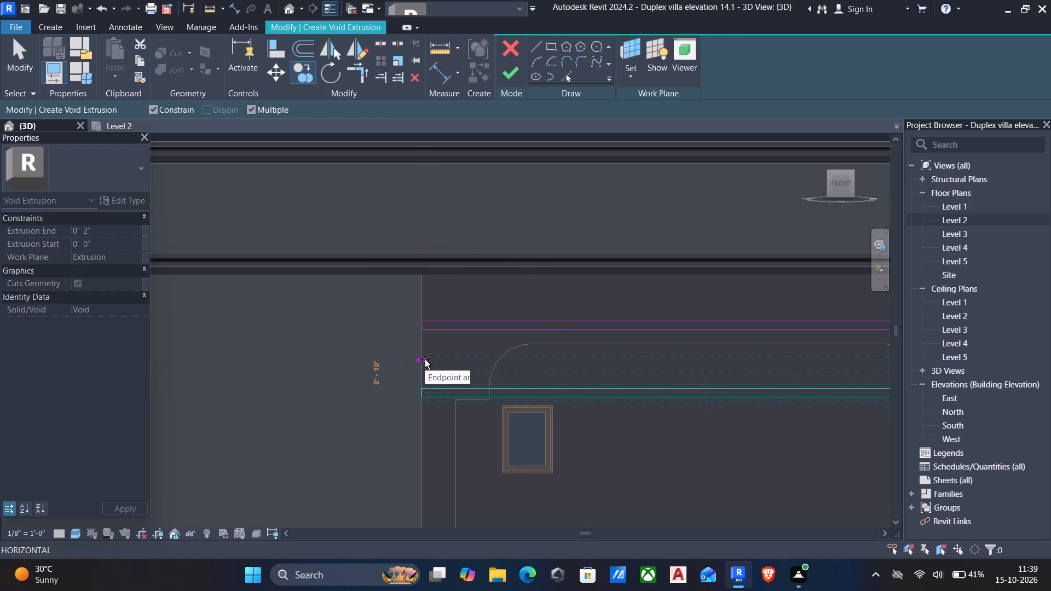
pyautogui.click(425, 355)
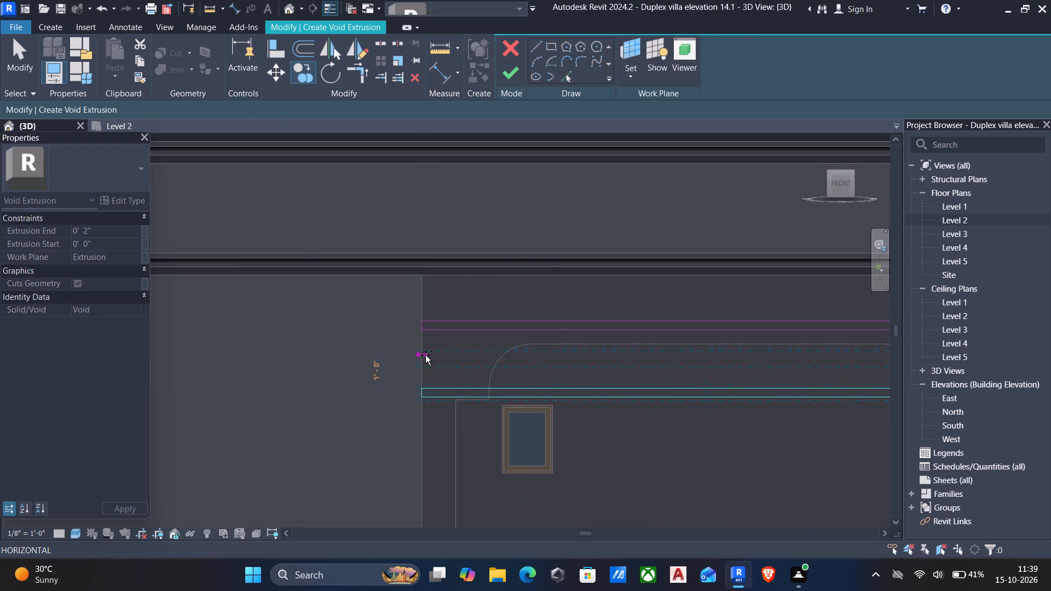
pyautogui.scroll(-4, 442, 375)
pyautogui.moveTo(449, 431); pyautogui.dragTo(465, 293, button='middle')
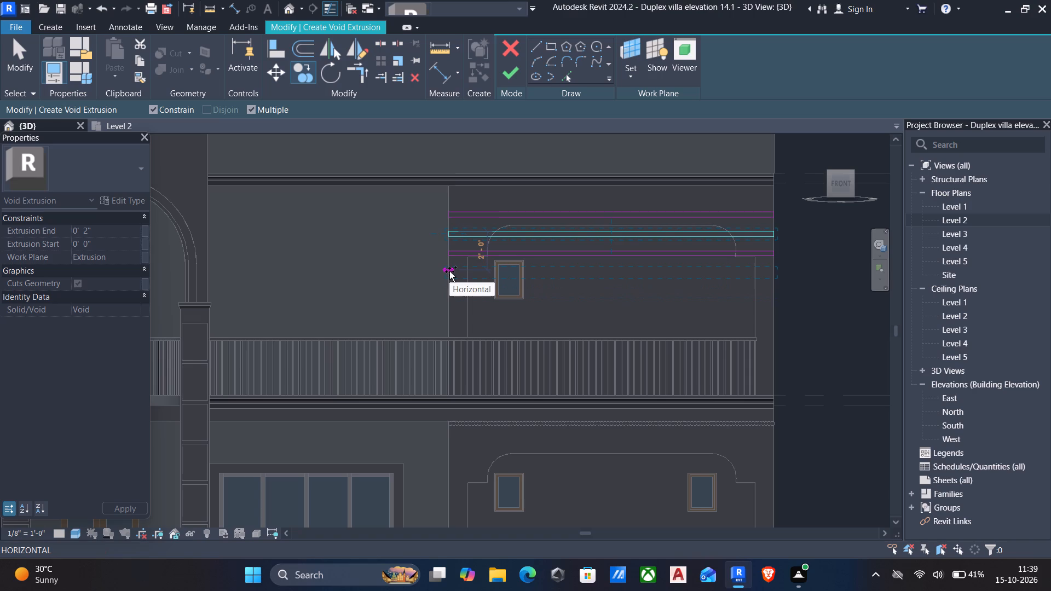
# Add six more groove copies down the upper-floor end wall behind the balcony railing, entering a 2' offset first and 1' for the rest.
pyautogui.write("2'")
pyautogui.press('Return')
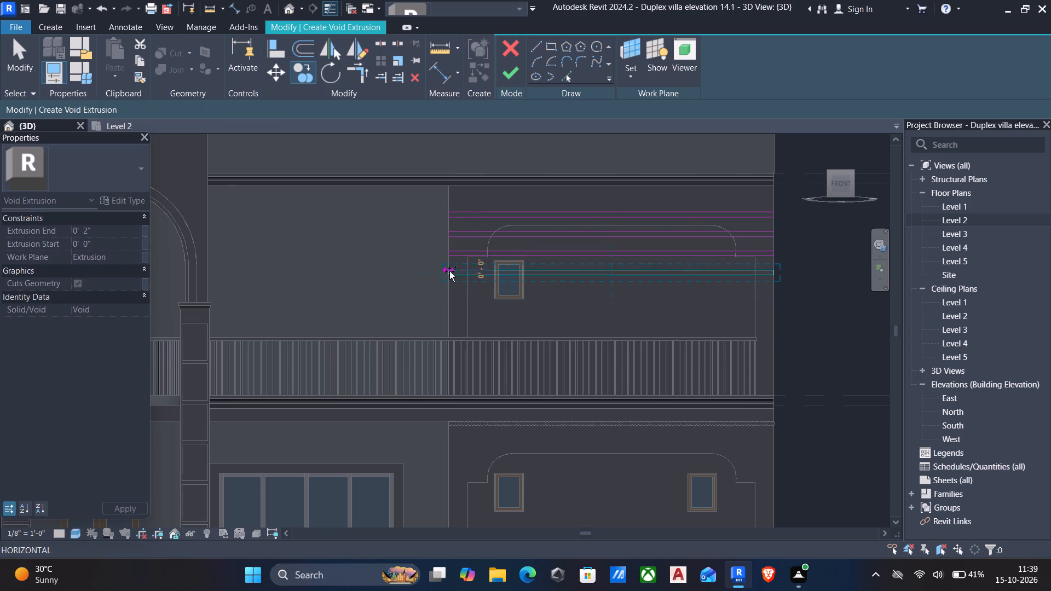
pyautogui.write("1'")
pyautogui.press('Return')
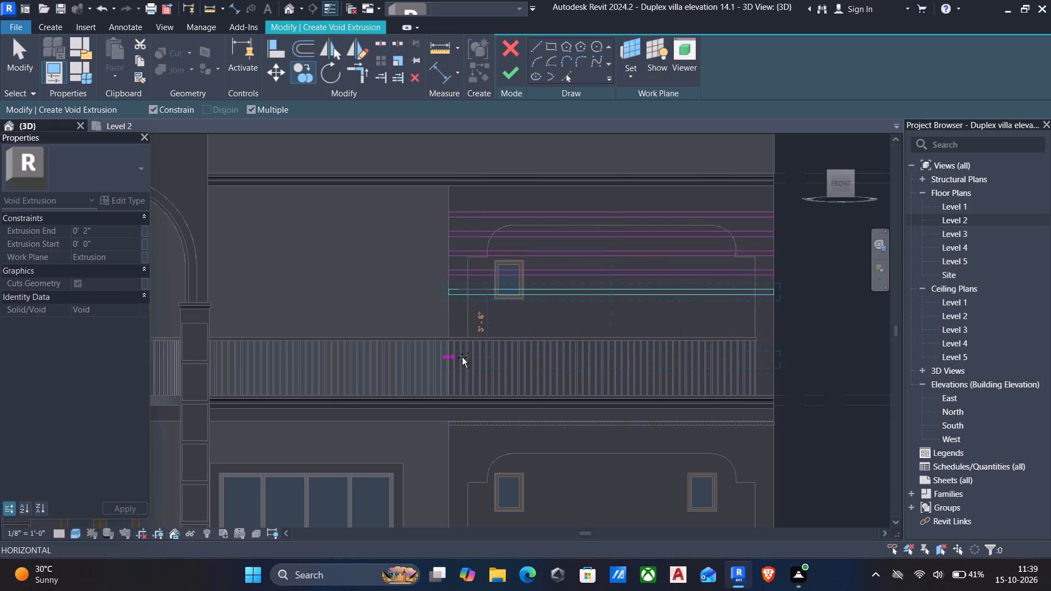
pyautogui.write("1'")
pyautogui.press('Return')
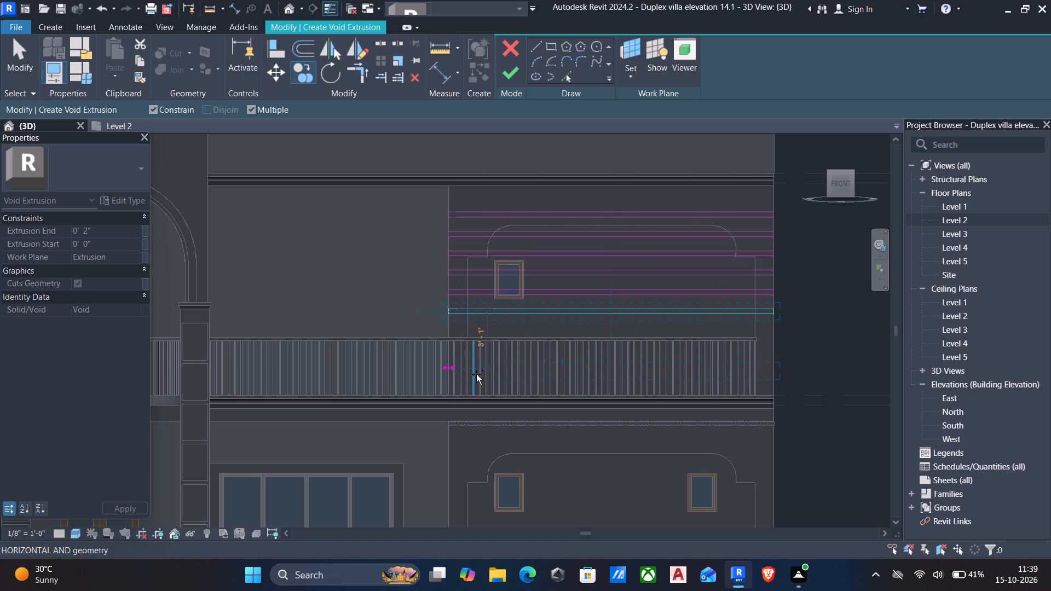
pyautogui.press('1')
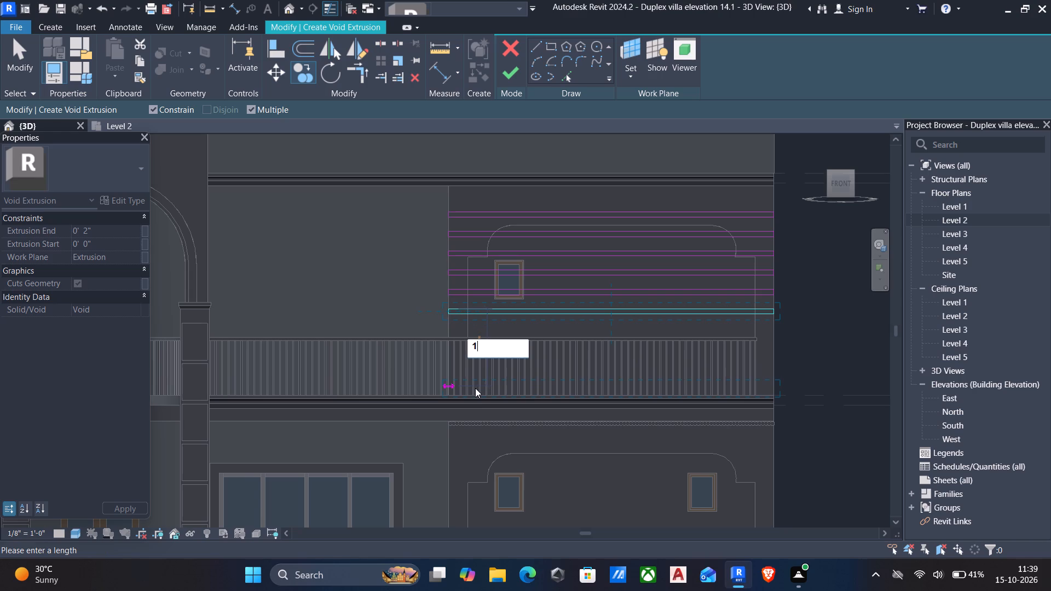
pyautogui.press("'")
pyautogui.press('Return')
pyautogui.press('1')
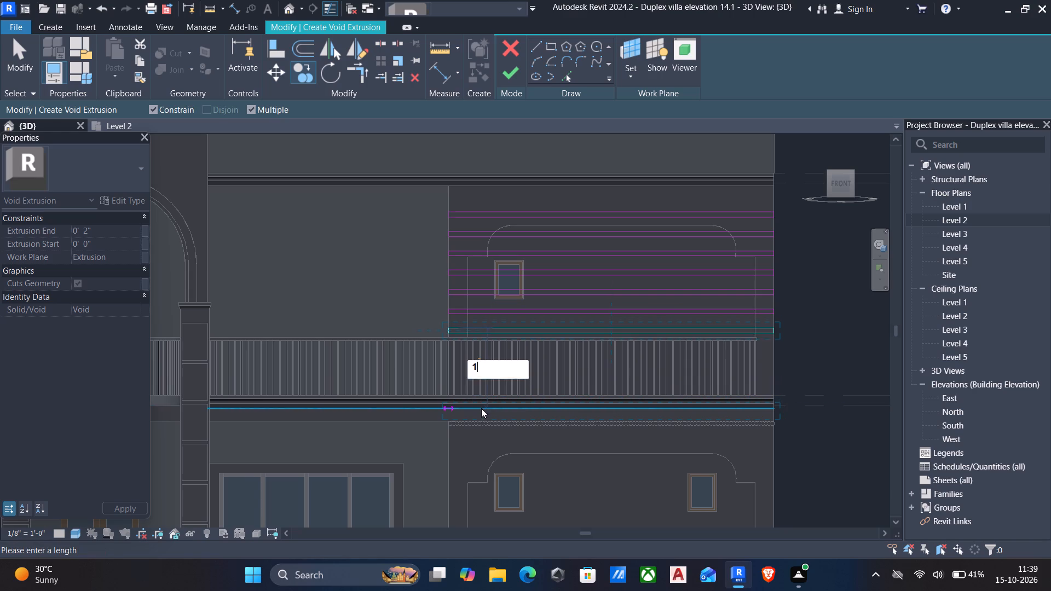
pyautogui.press("'")
pyautogui.press('Return')
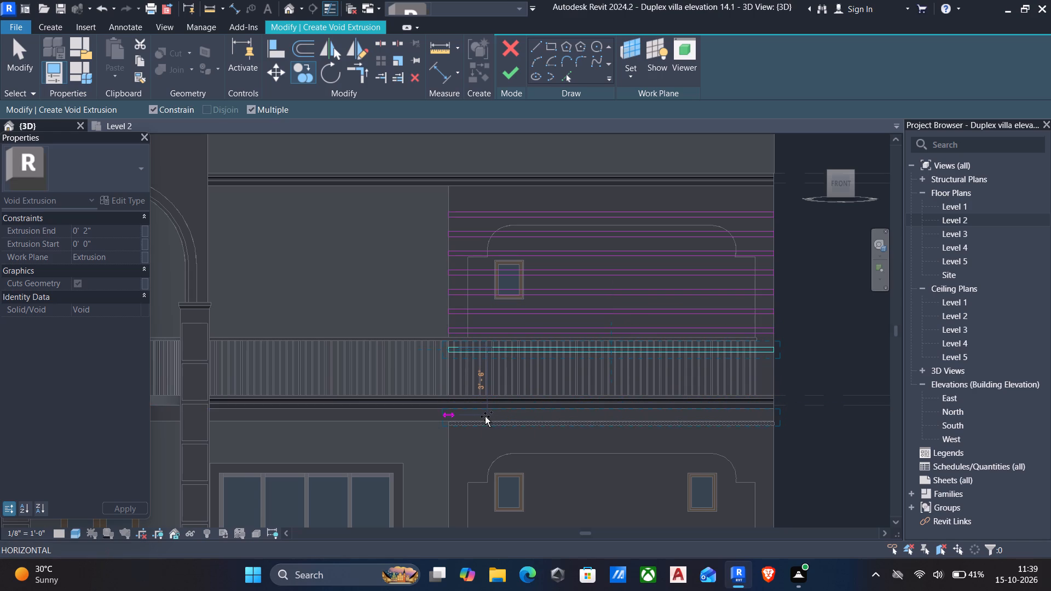
pyautogui.write("1'")
pyautogui.press('Return')
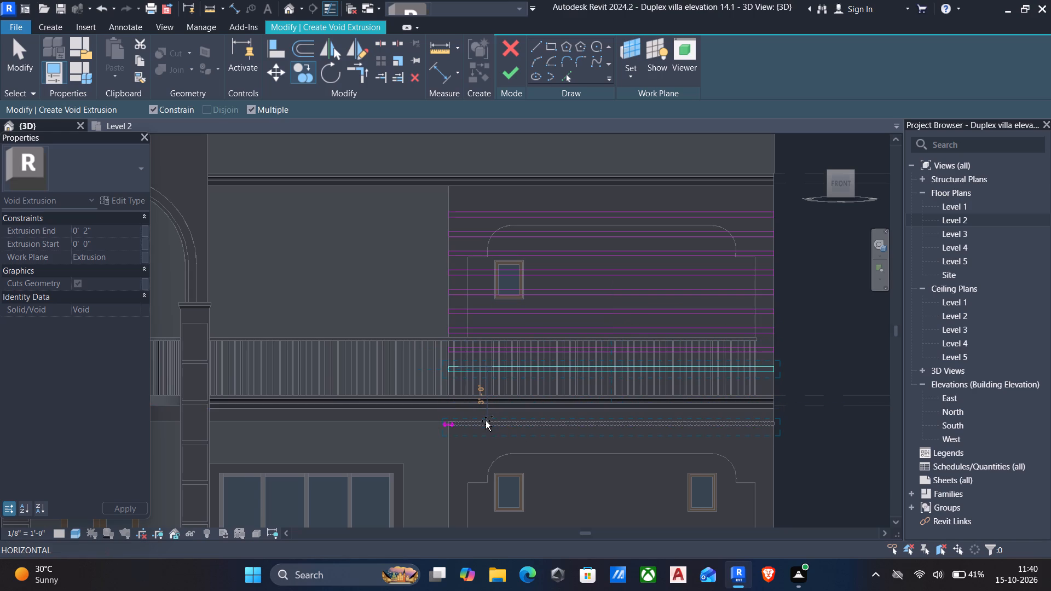
# Place a groove copy on the ground-floor end wall about 4' 6" below the last one, plus three more at 1' spacing past the small windows.
pyautogui.scroll(-6, 484, 445)
pyautogui.moveTo(480, 454); pyautogui.dragTo(478, 349, button='middle')
pyautogui.scroll(2, 478, 349)
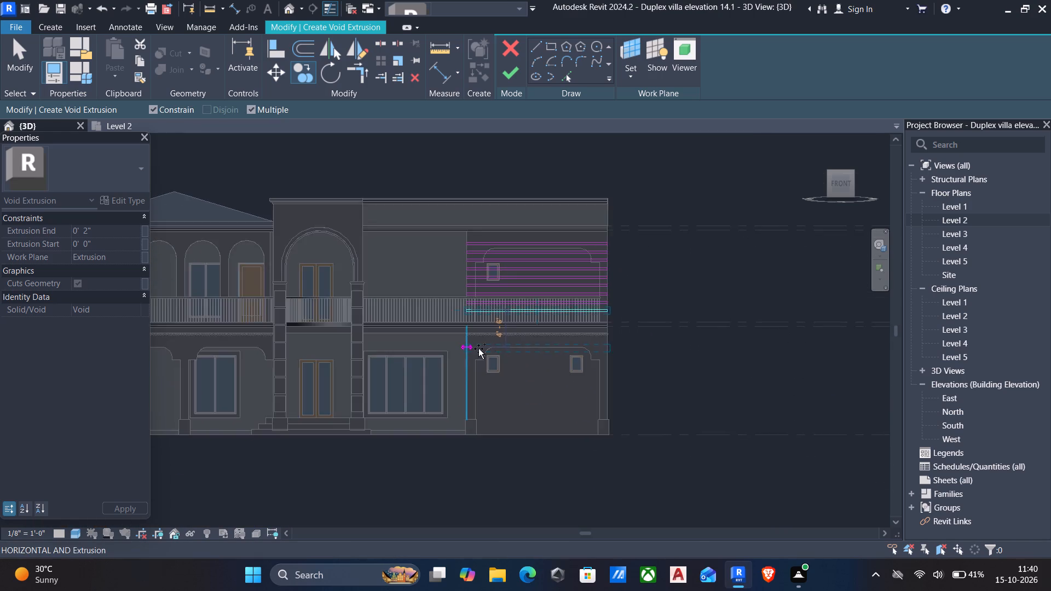
pyautogui.scroll(4, 478, 349)
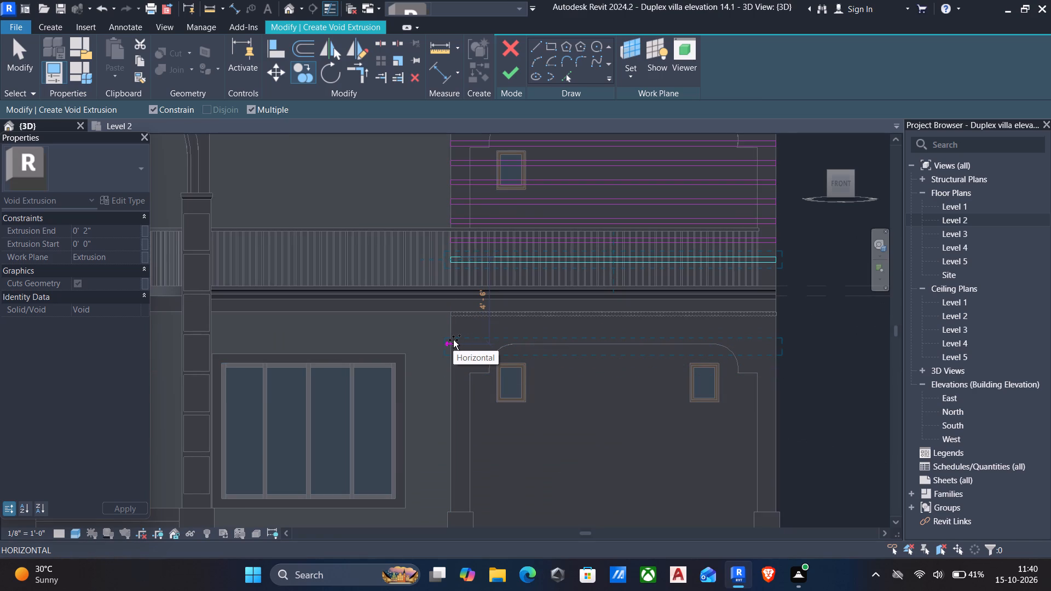
pyautogui.click(453, 340)
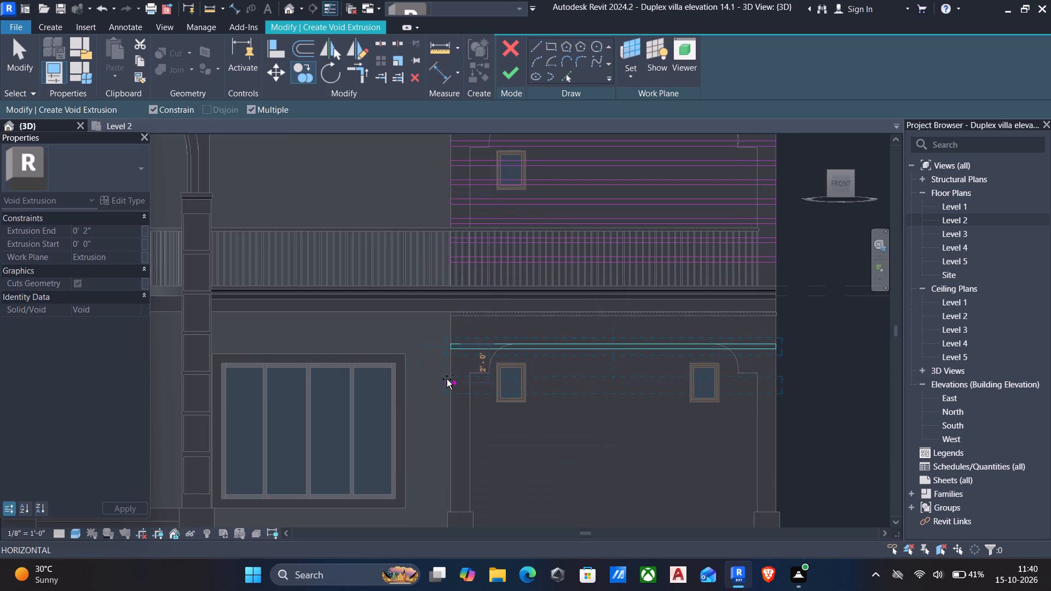
pyautogui.write("1'")
pyautogui.press('Return')
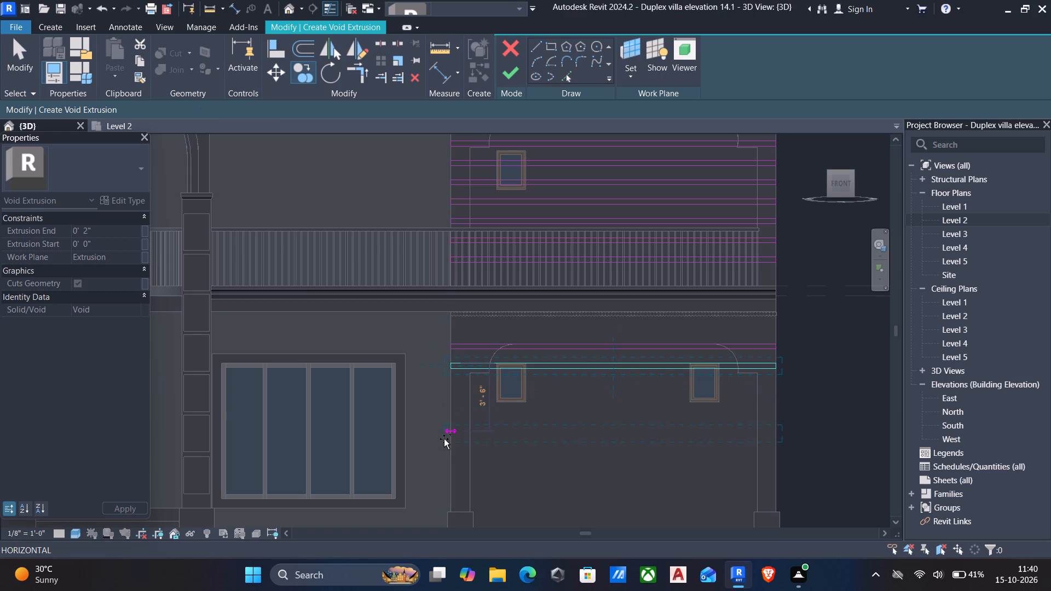
pyautogui.write("1'")
pyautogui.press('Return')
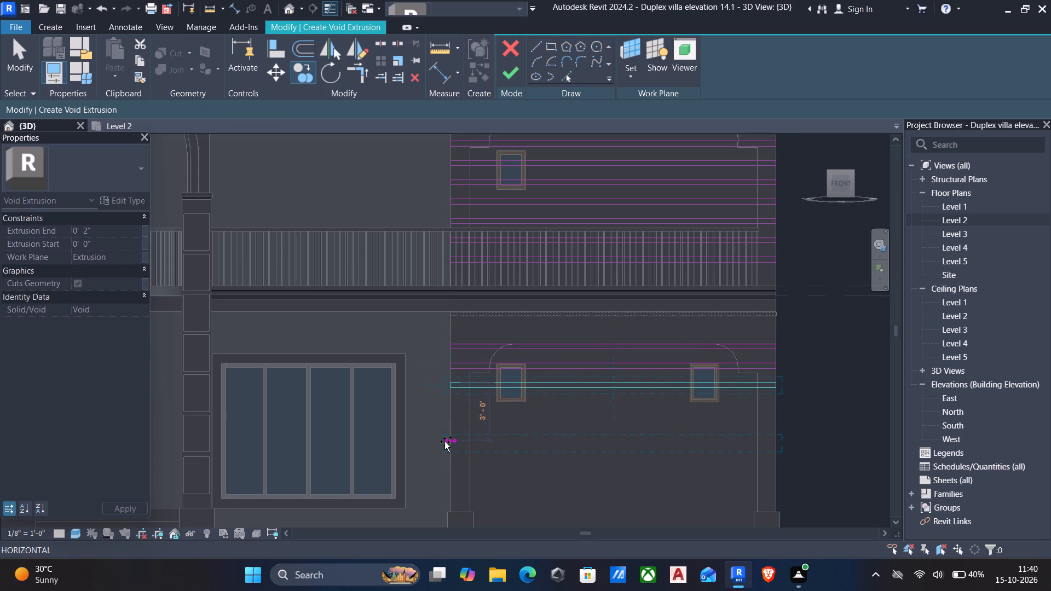
pyautogui.press('1')
pyautogui.press("'")
pyautogui.press('Return')
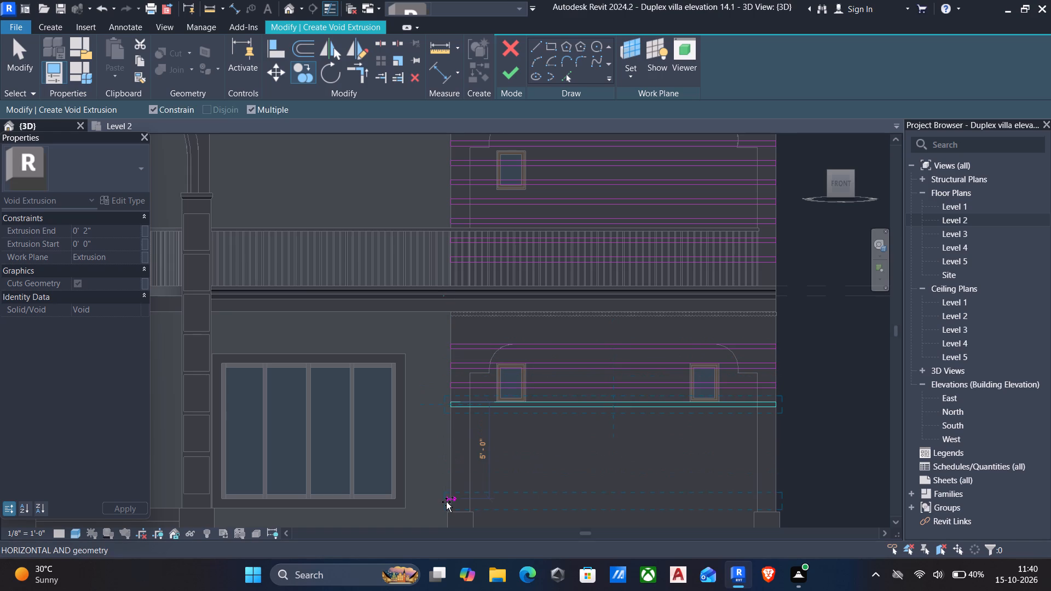
# Add six more groove copies at 1' spacing down the ground-floor end wall to the pier bases, and finish copying.
pyautogui.write("1'")
pyautogui.press('Return')
pyautogui.write("1'")
pyautogui.press('Return')
pyautogui.write("1'")
pyautogui.press('Return')
pyautogui.write("1'")
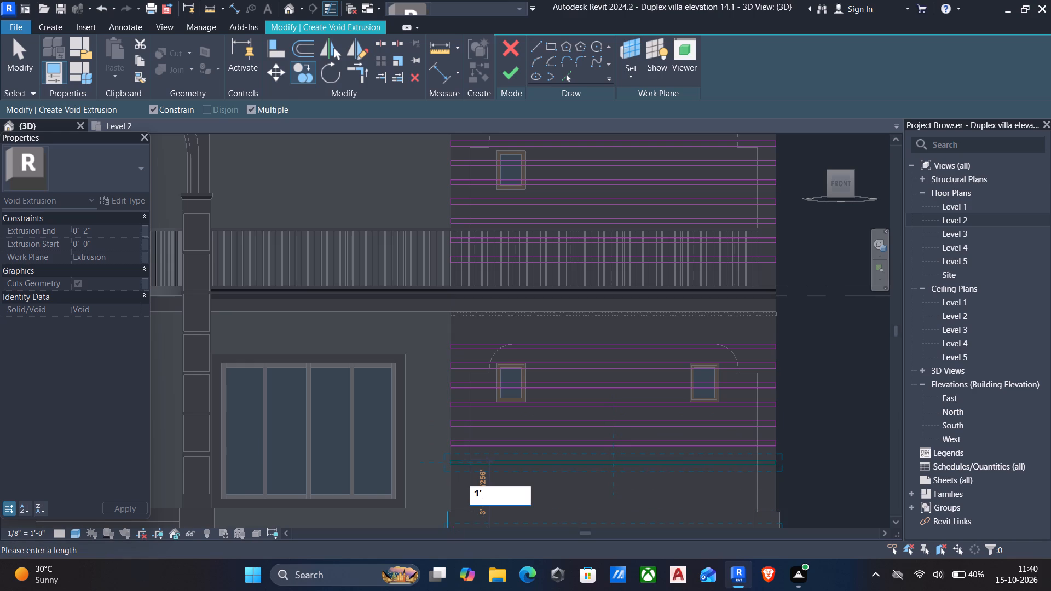
pyautogui.press('Return')
pyautogui.moveTo(453, 499); pyautogui.dragTo(454, 319, button='middle')
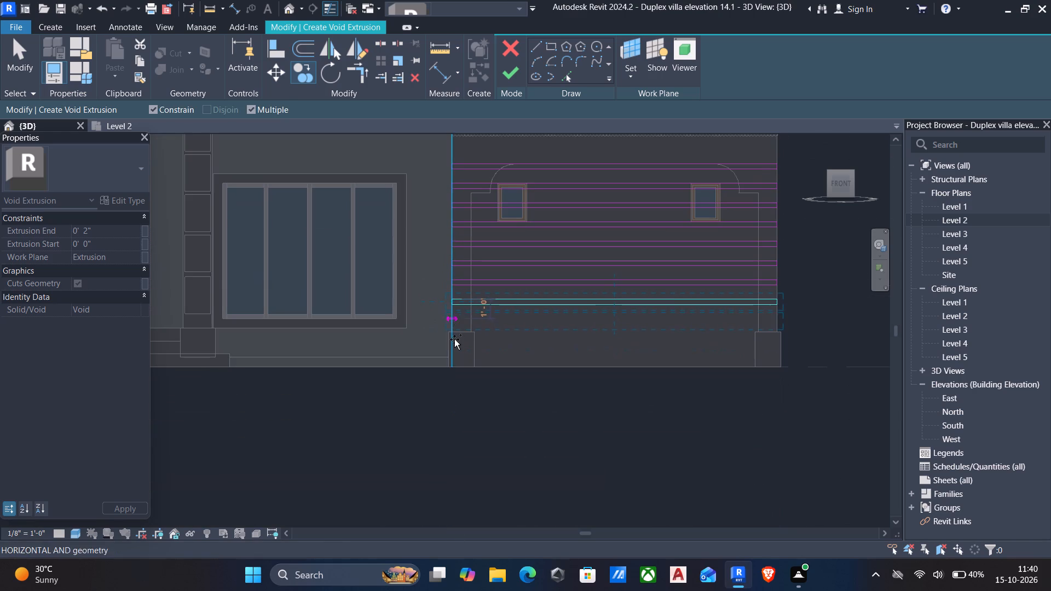
pyautogui.write("1'")
pyautogui.press('Return')
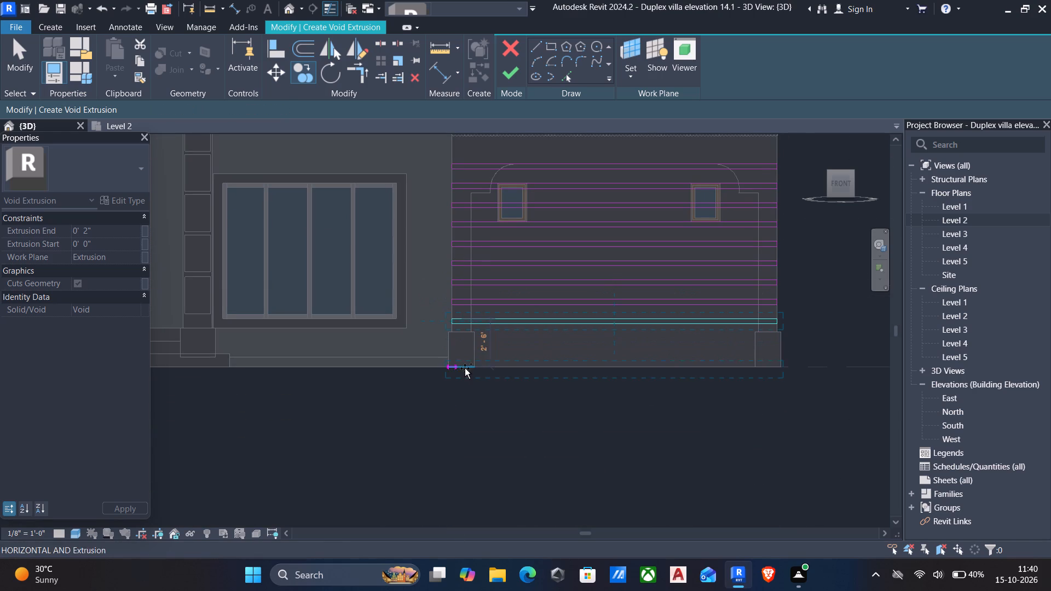
pyautogui.write("1'")
pyautogui.press('Return')
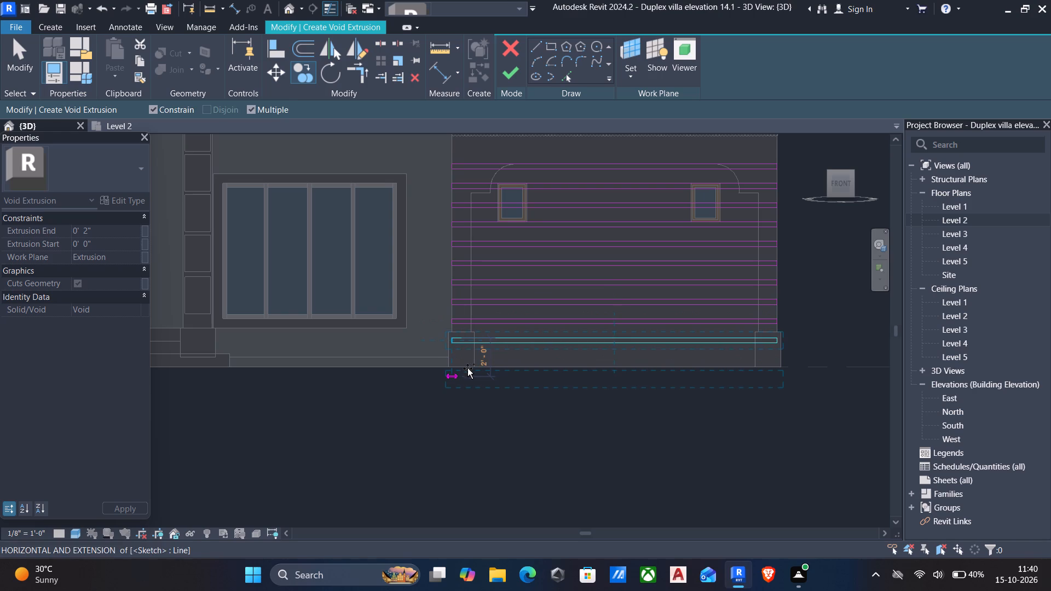
pyautogui.press('Escape')
pyautogui.press('Escape')
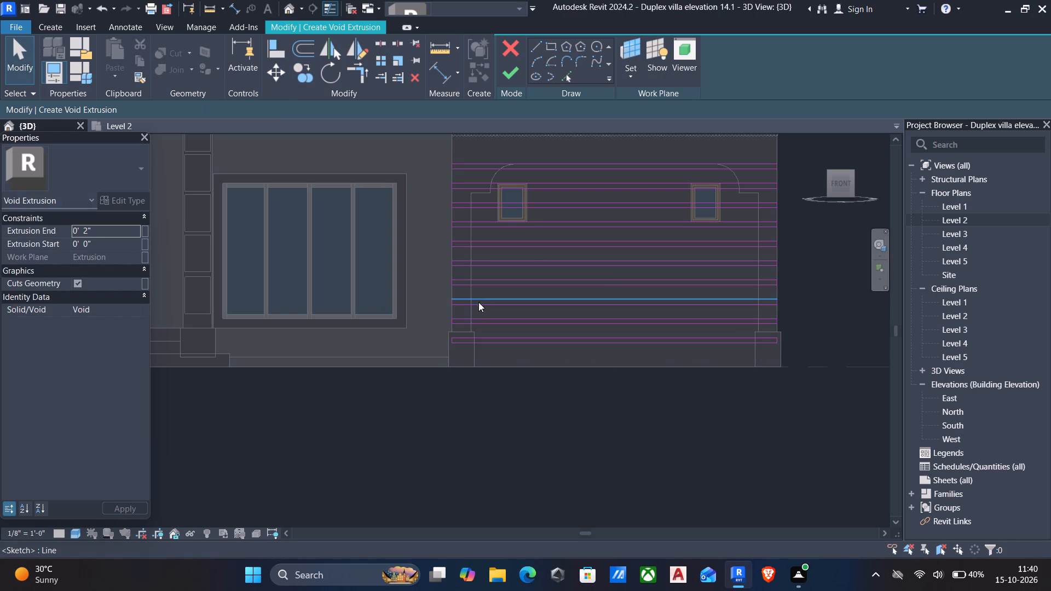
# Draw short vertical lines along the left edge of the ground-floor wall's left window, across the groove crossing it and the one at its bottom.
pyautogui.scroll(2, 458, 345)
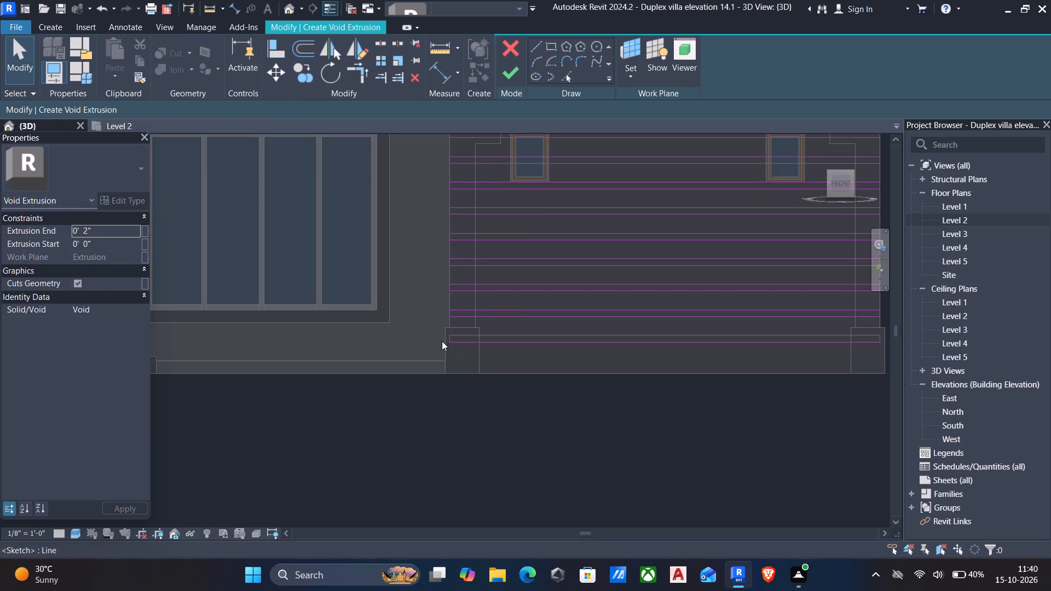
pyautogui.scroll(-2, 481, 306)
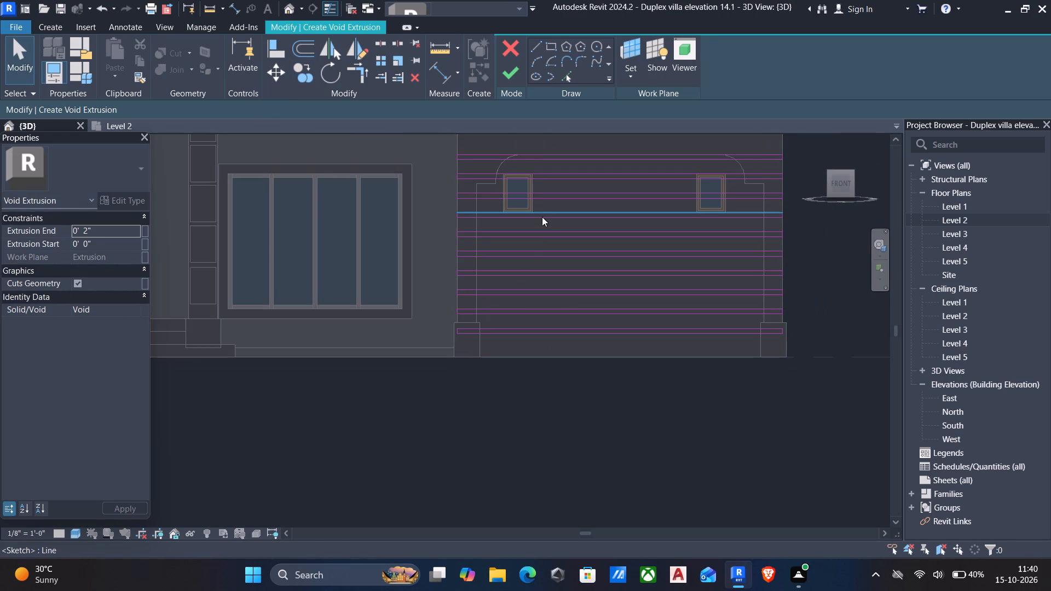
pyautogui.moveTo(542, 217); pyautogui.dragTo(540, 241, button='middle')
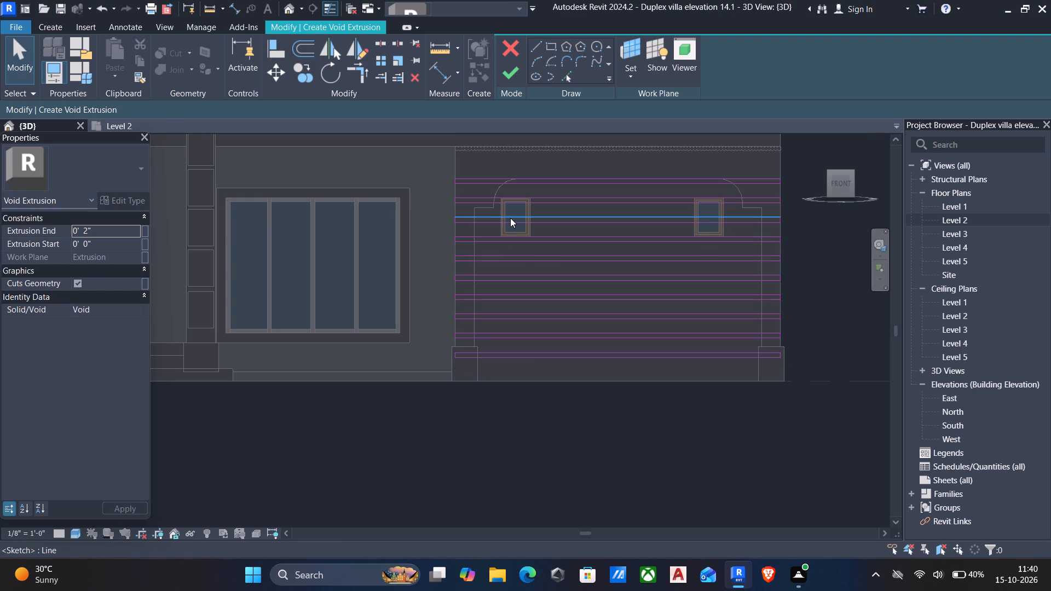
pyautogui.scroll(2, 511, 224)
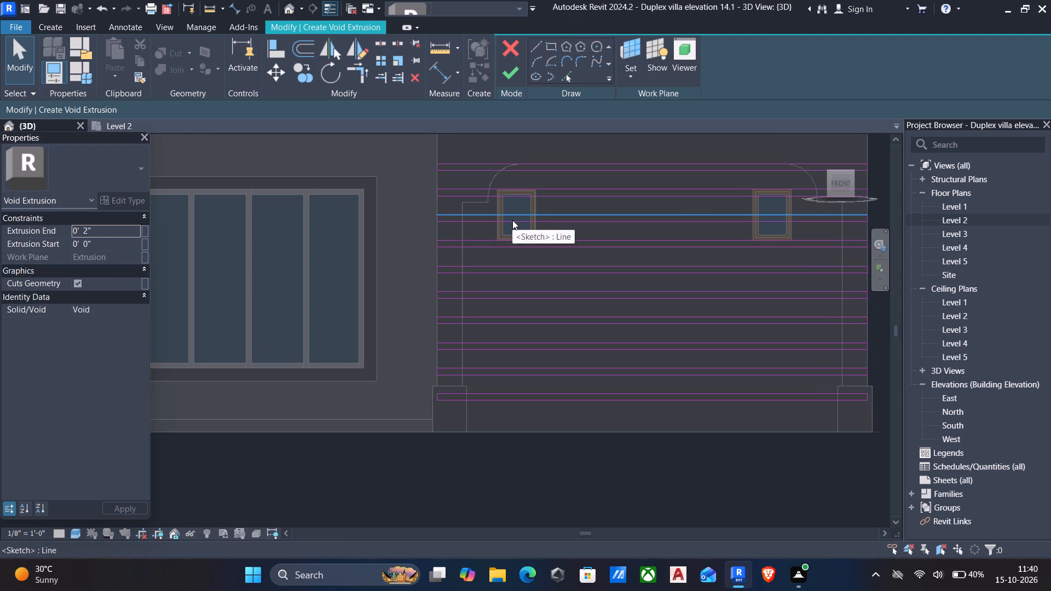
pyautogui.click(538, 46)
pyautogui.scroll(4, 506, 213)
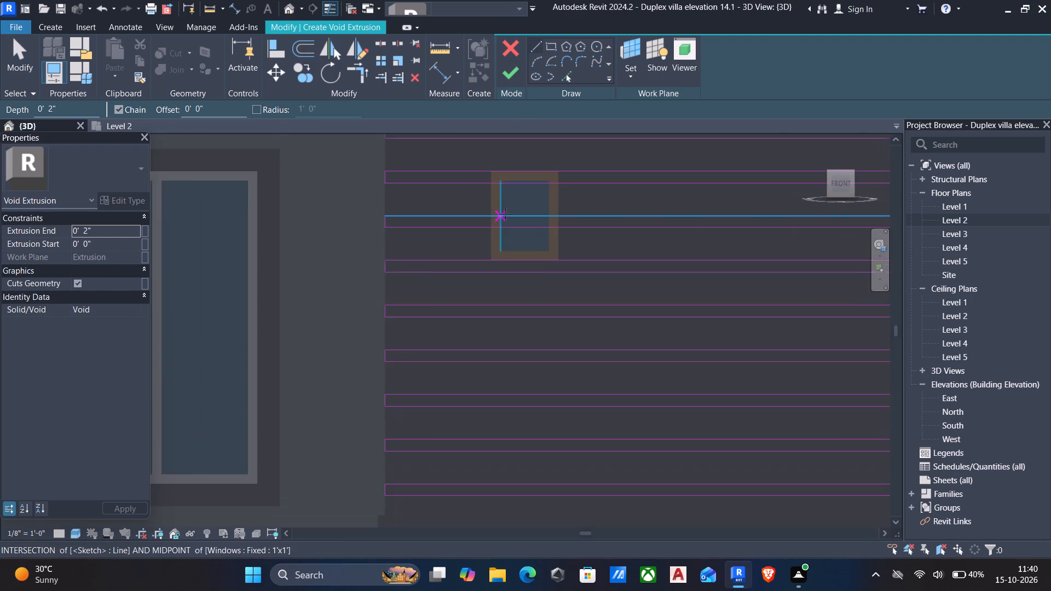
pyautogui.scroll(6, 505, 214)
pyautogui.click(476, 217)
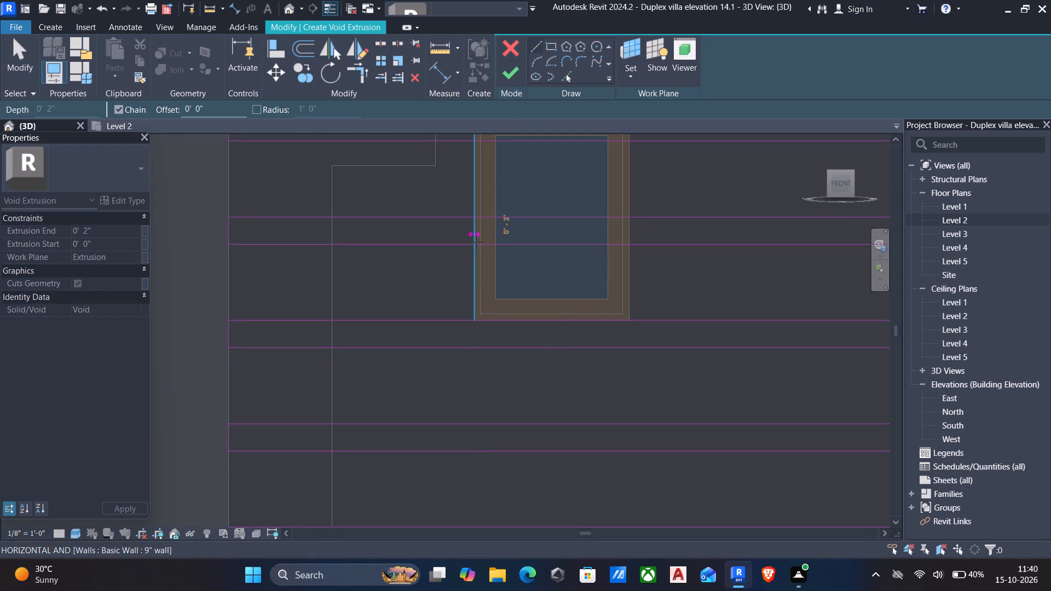
pyautogui.click(476, 245)
pyautogui.press('Escape')
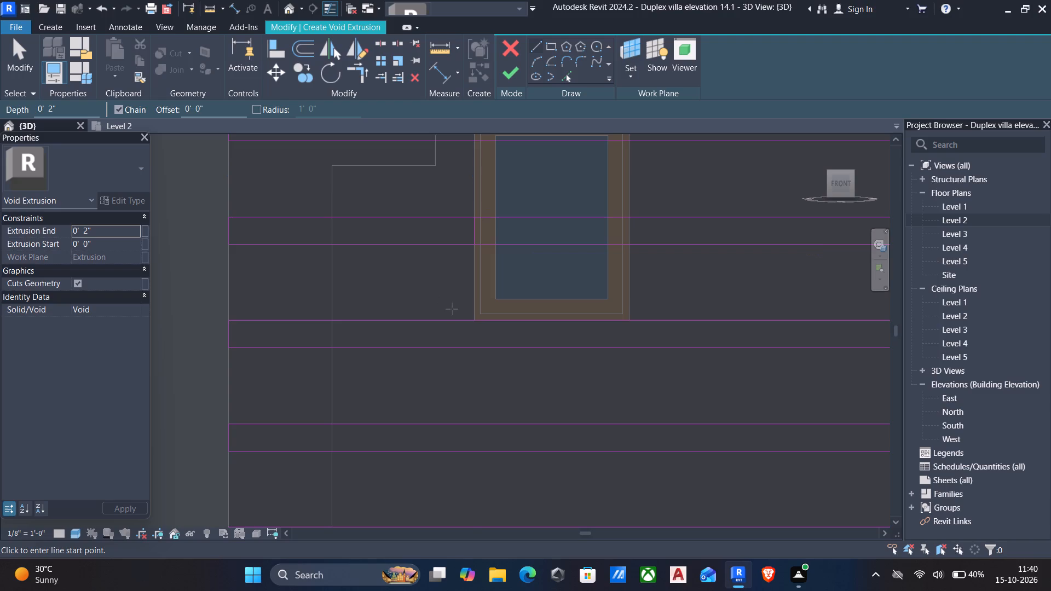
pyautogui.click(473, 321)
pyautogui.click(476, 345)
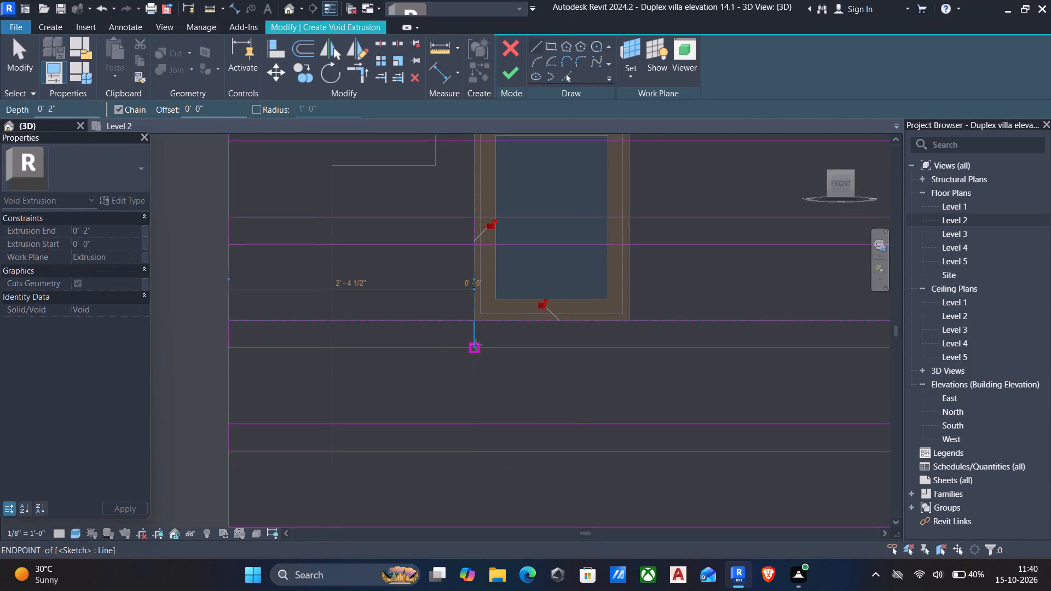
pyautogui.press('Escape')
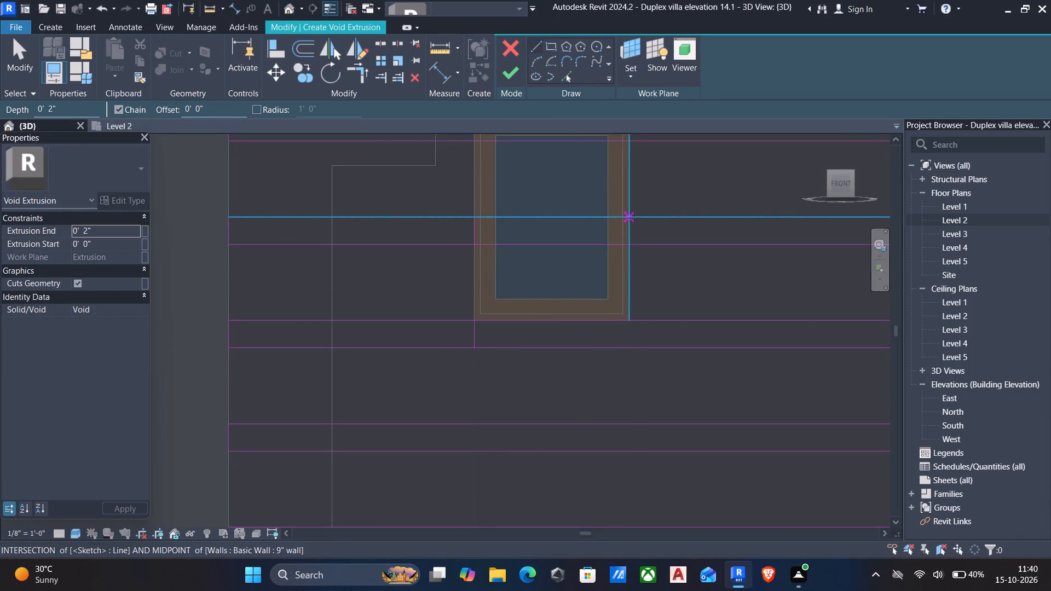
# Draw a short vertical line along the right edge of the ground-floor wall's left window, across the groove through its middle.
pyautogui.click(634, 218)
pyautogui.click(633, 241)
pyautogui.press('Escape')
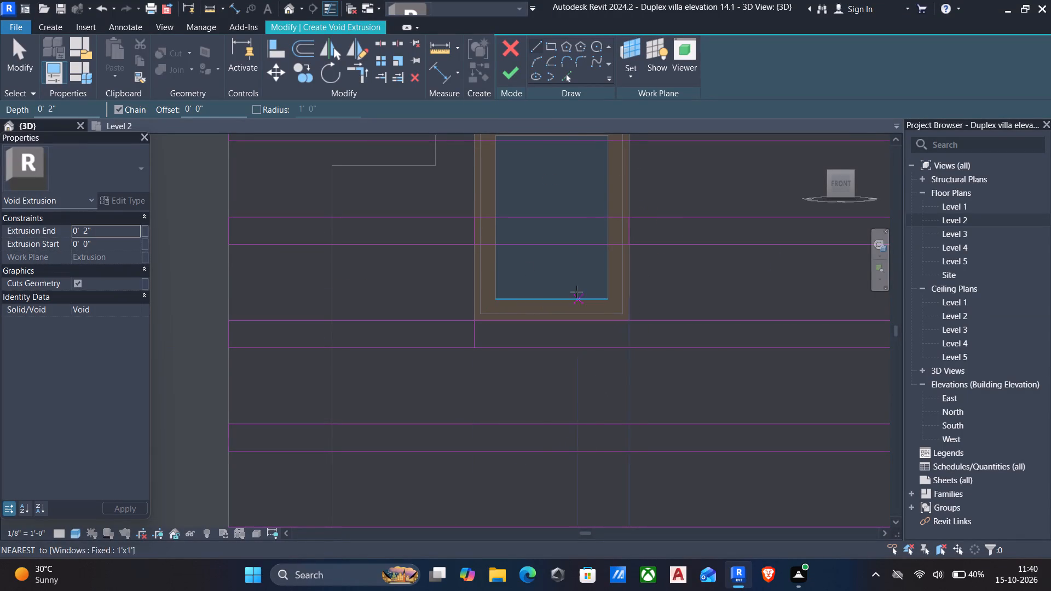
pyautogui.press('Escape')
# Draw short vertical lines along both side edges of the same ground-floor window, across the groove at its top.
pyautogui.moveTo(435, 245); pyautogui.dragTo(447, 373, button='middle')
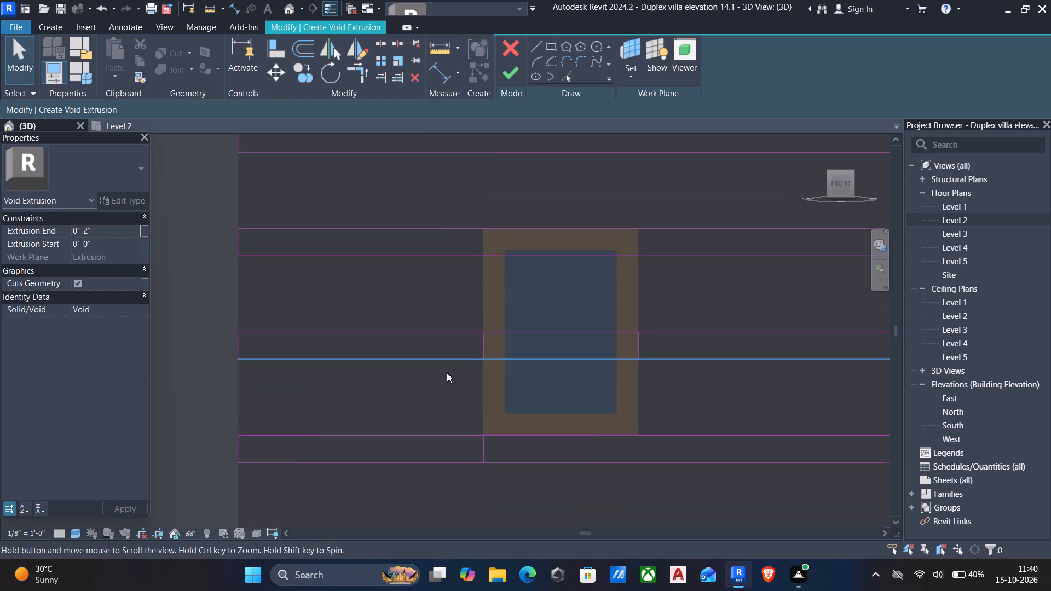
pyautogui.moveTo(447, 373); pyautogui.dragTo(446, 370, button='middle')
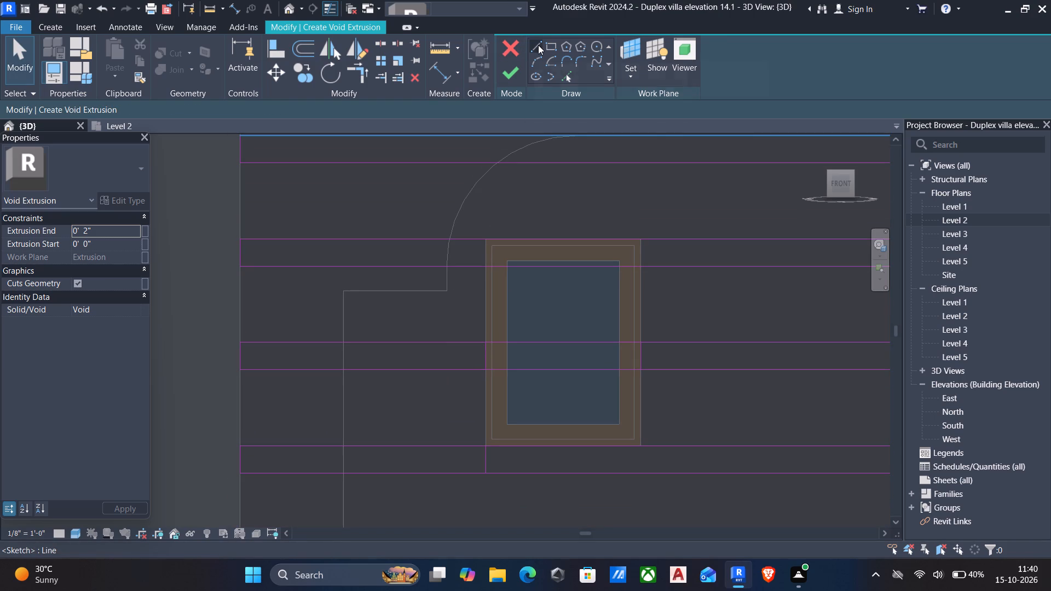
pyautogui.click(538, 45)
pyautogui.scroll(3, 506, 258)
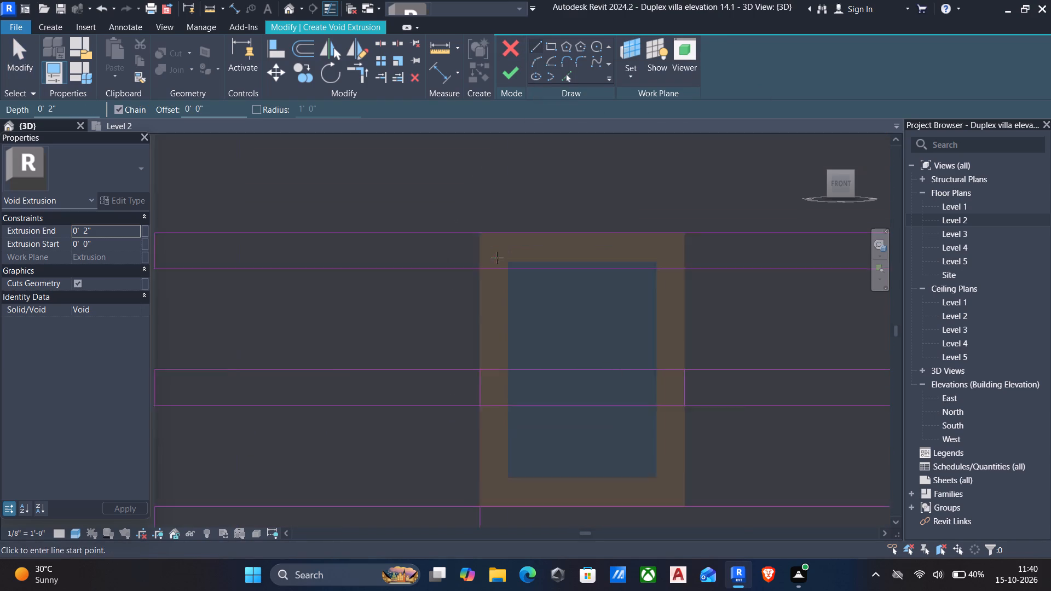
pyautogui.scroll(1, 497, 258)
pyautogui.click(473, 224)
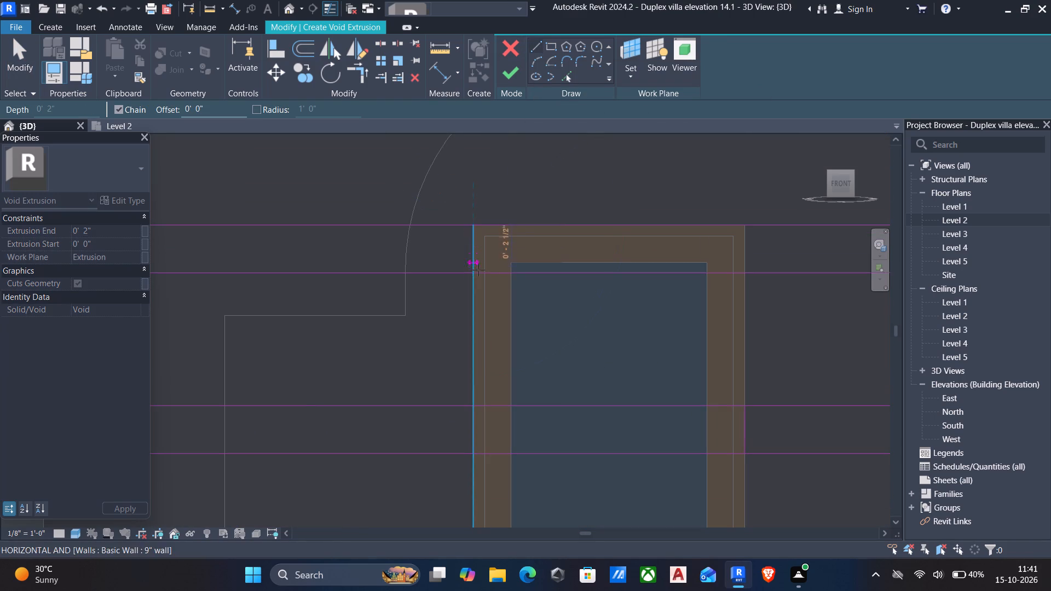
pyautogui.click(473, 271)
pyautogui.press('Escape')
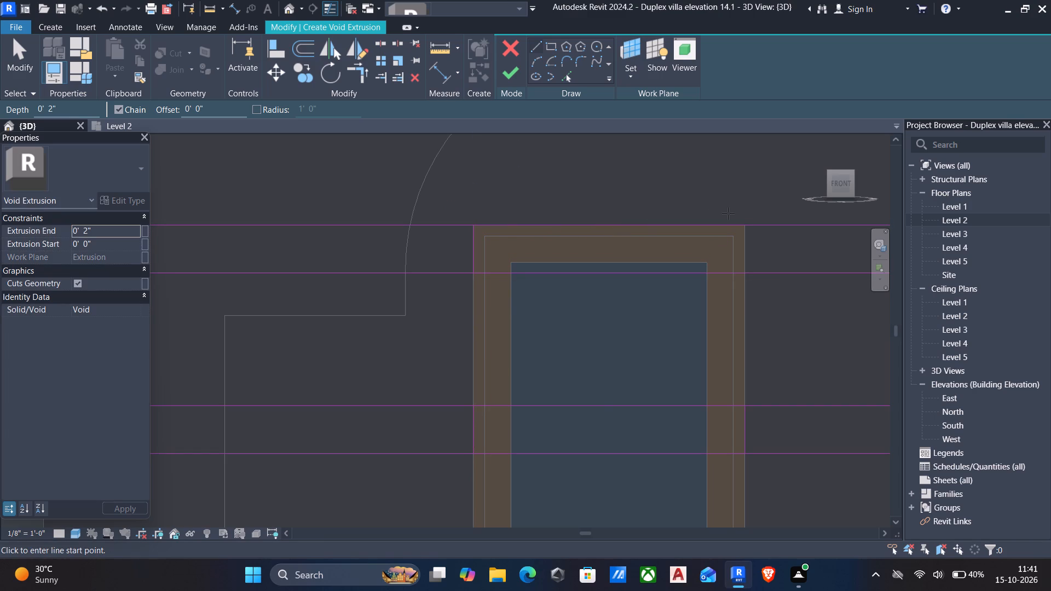
pyautogui.click(743, 225)
pyautogui.click(743, 273)
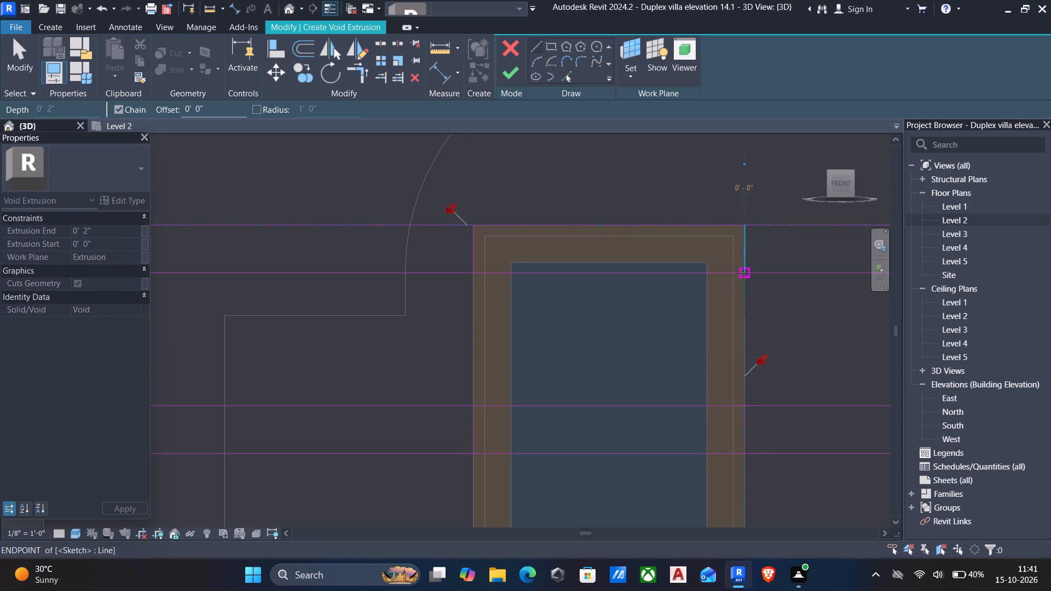
pyautogui.press('Escape')
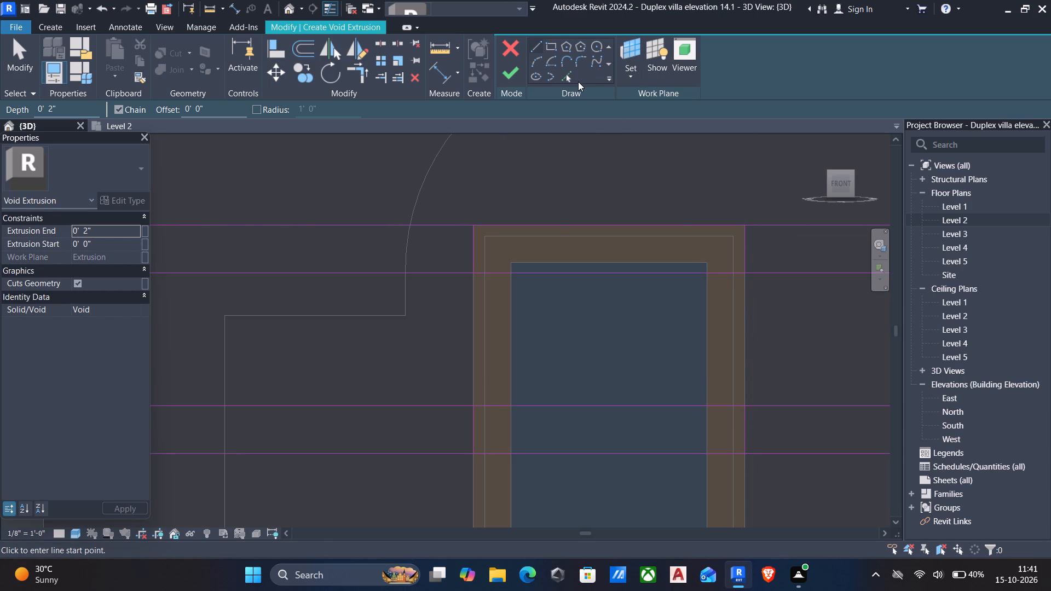
# Split the four lines of the top and middle grooves within the width of the ground-floor left window.
pyautogui.press('s')
pyautogui.press('l')
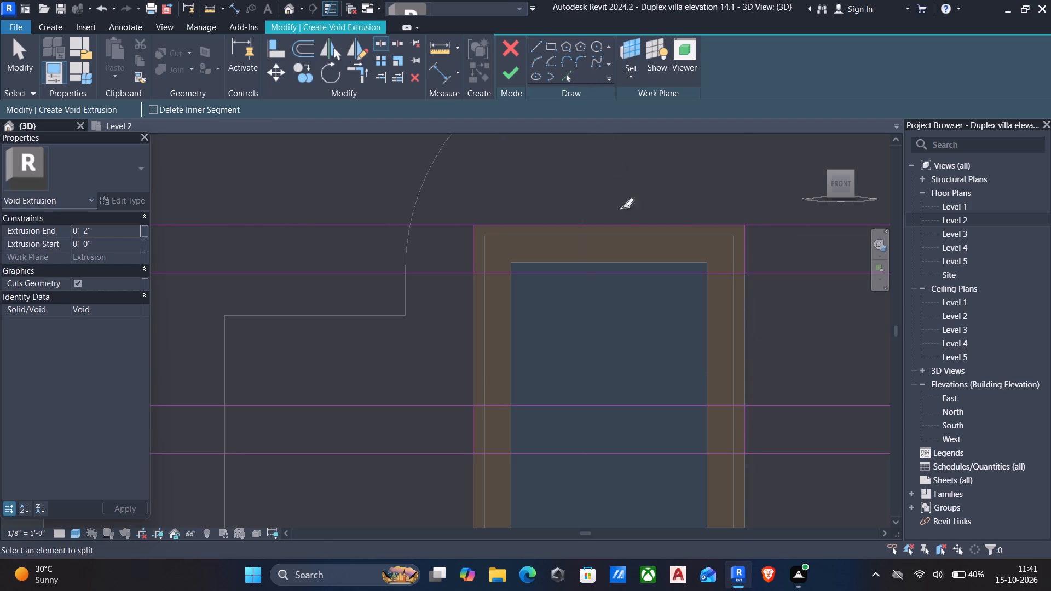
pyautogui.click(620, 228)
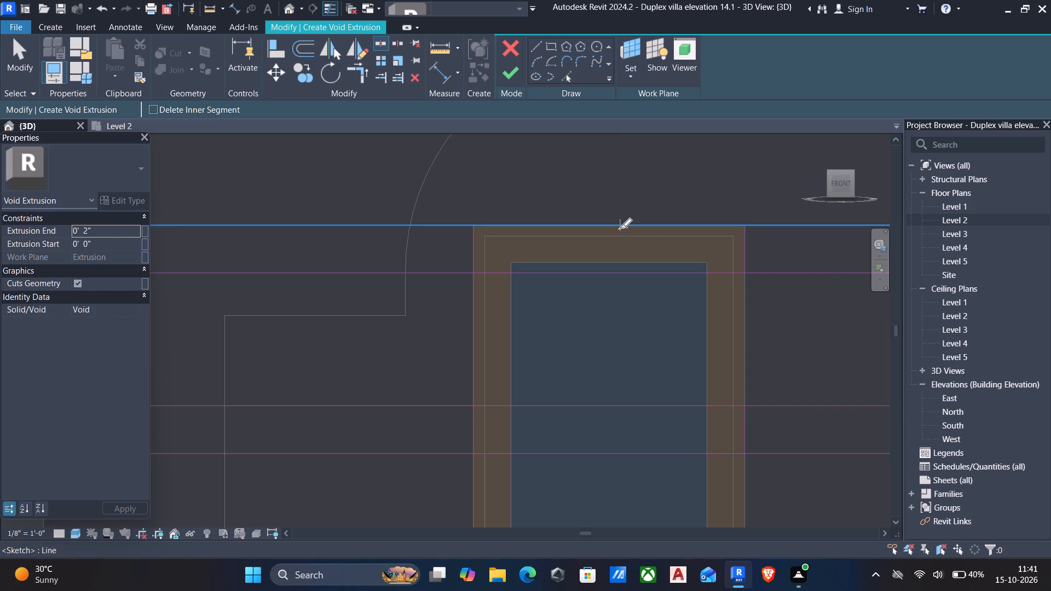
pyautogui.click(632, 275)
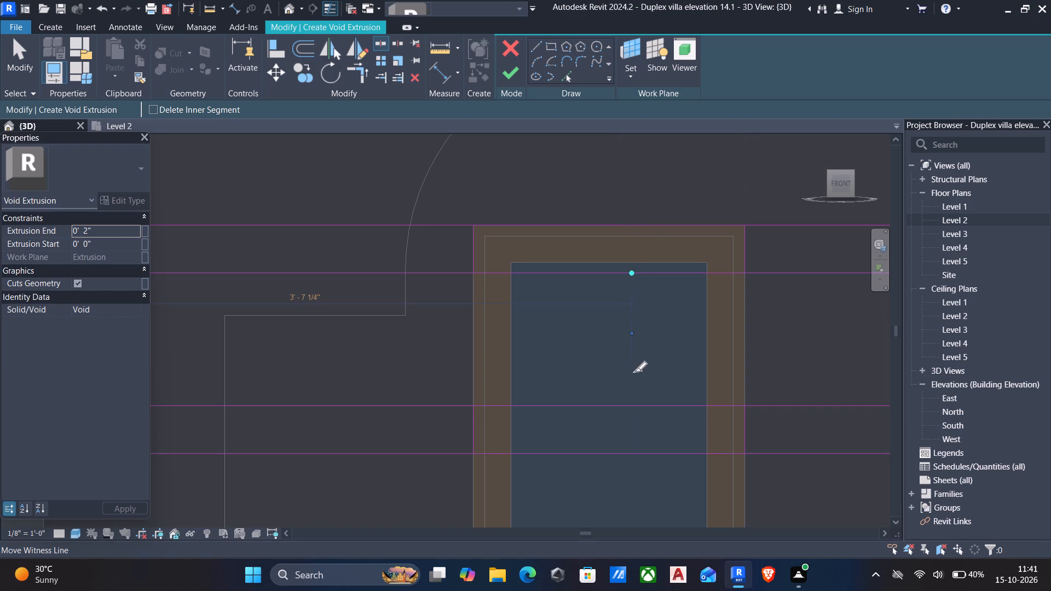
pyautogui.click(623, 407)
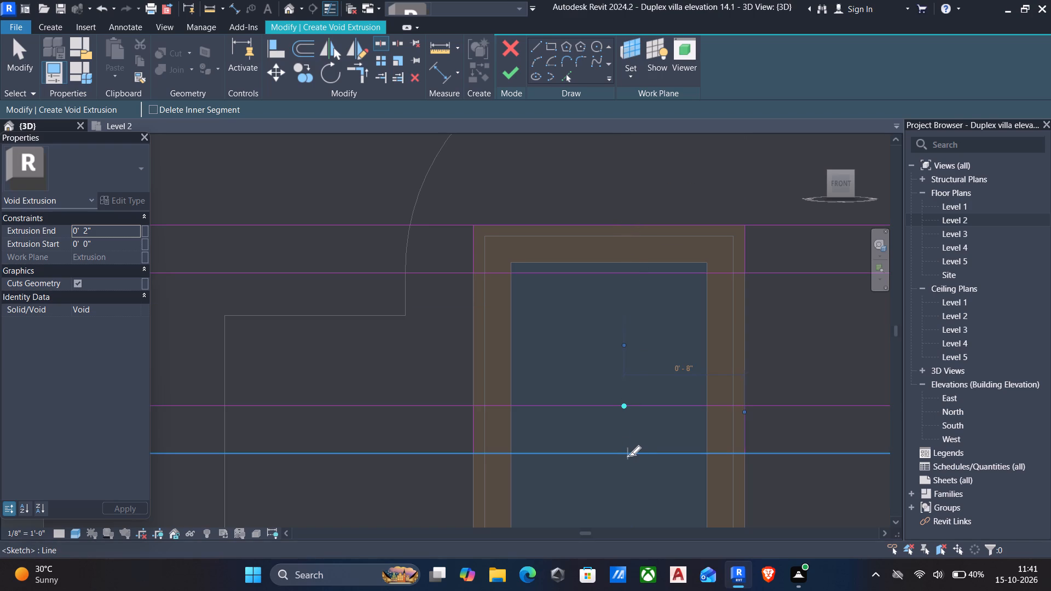
pyautogui.click(628, 456)
# Split the four lines of the two grooves crossing the upper-floor wall's left window, within the window's width.
pyautogui.moveTo(623, 451); pyautogui.dragTo(594, 178, button='middle')
pyautogui.scroll(-1, 644, 252)
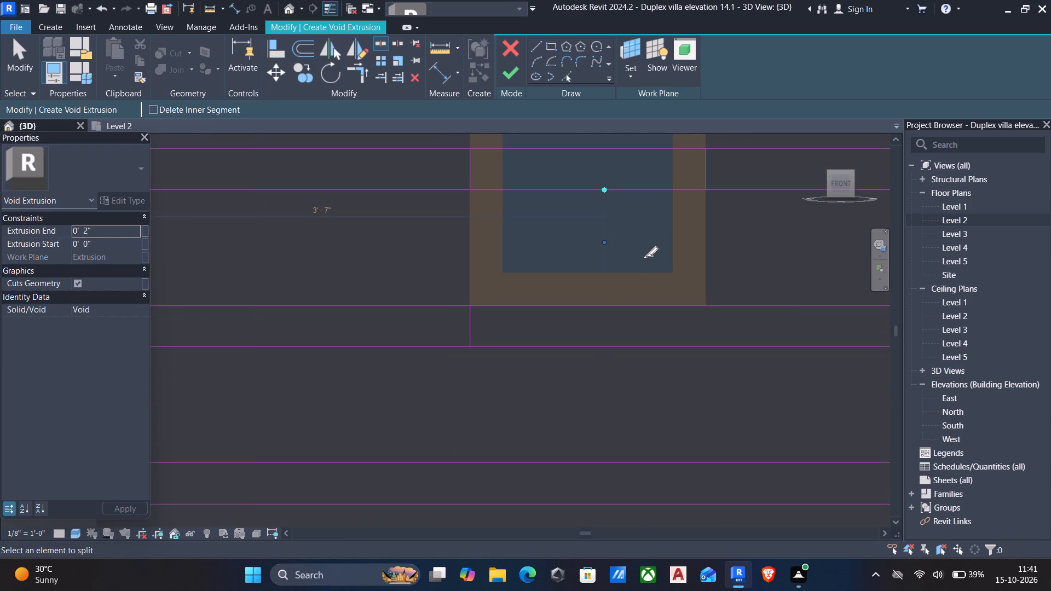
pyautogui.scroll(-4, 645, 257)
pyautogui.moveTo(641, 298); pyautogui.dragTo(644, 439, button='middle')
pyautogui.scroll(-5, 648, 440)
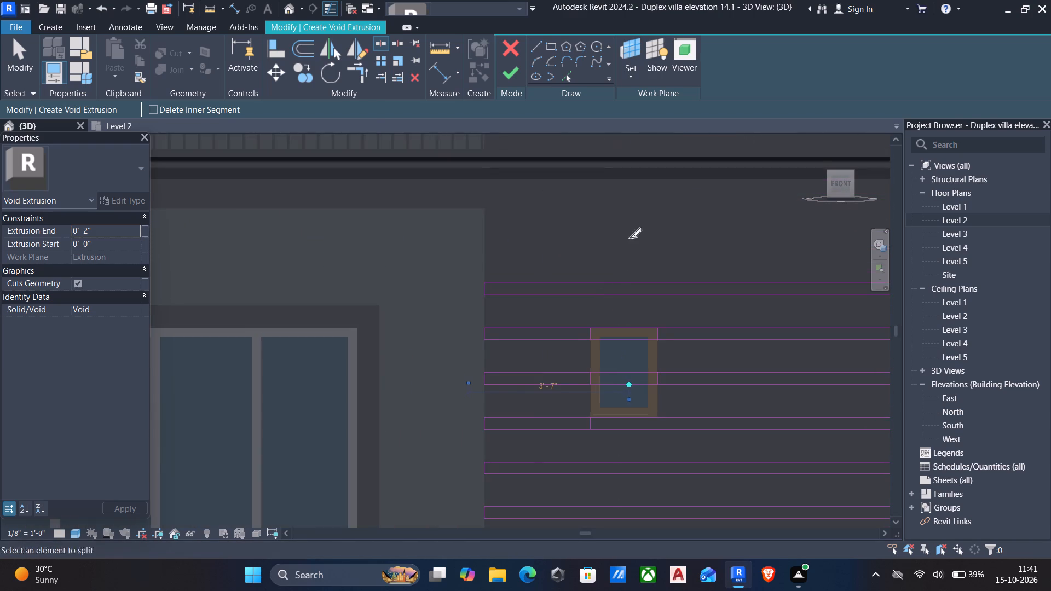
pyautogui.scroll(-3, 630, 238)
pyautogui.moveTo(632, 230); pyautogui.dragTo(583, 392, button='middle')
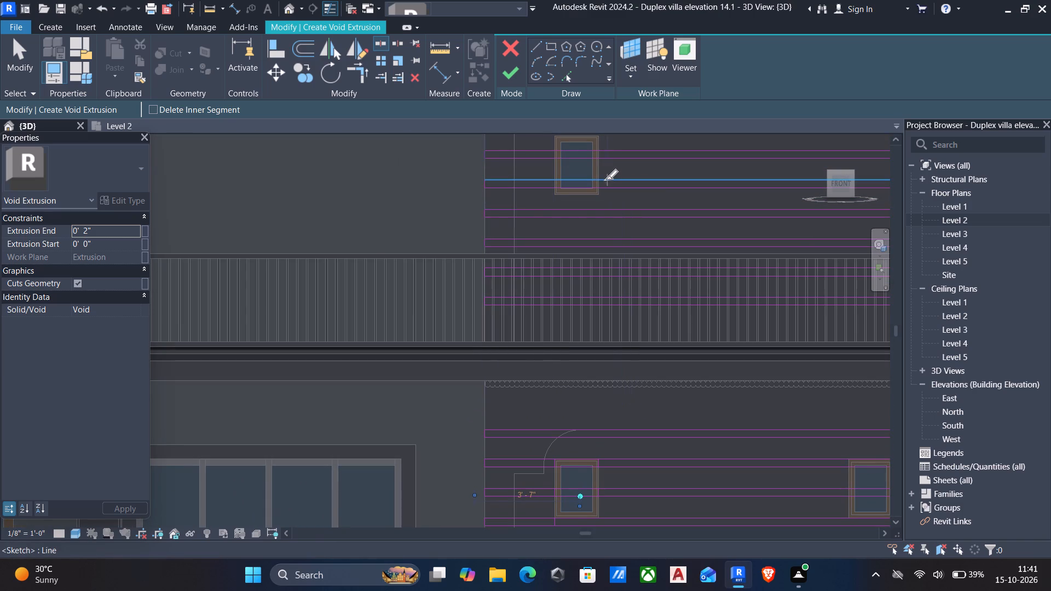
pyautogui.moveTo(599, 176); pyautogui.dragTo(593, 228, button='middle')
pyautogui.scroll(3, 574, 197)
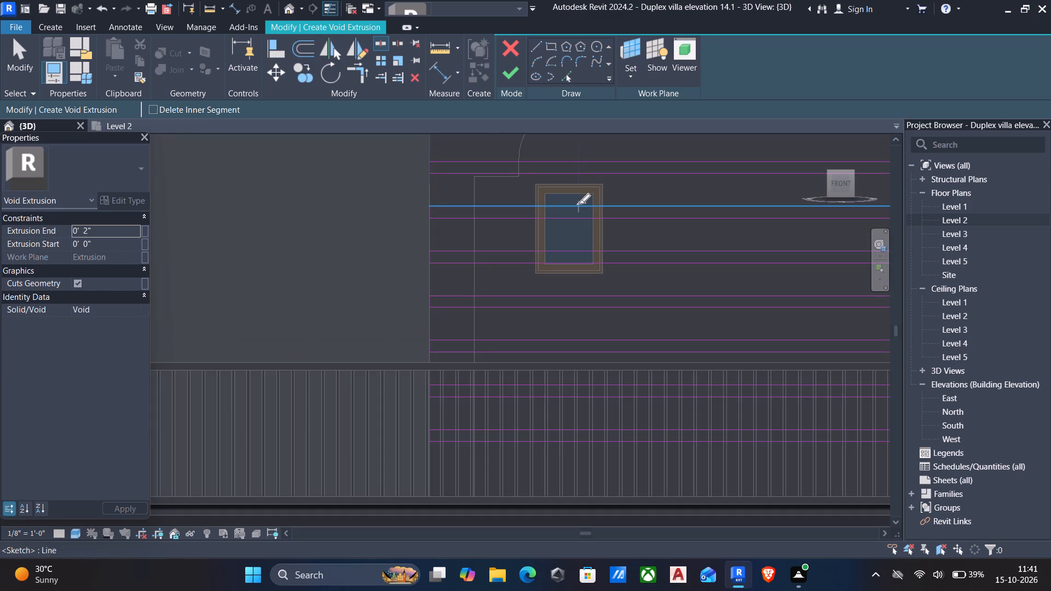
pyautogui.click(578, 204)
pyautogui.scroll(3, 584, 217)
pyautogui.click(580, 215)
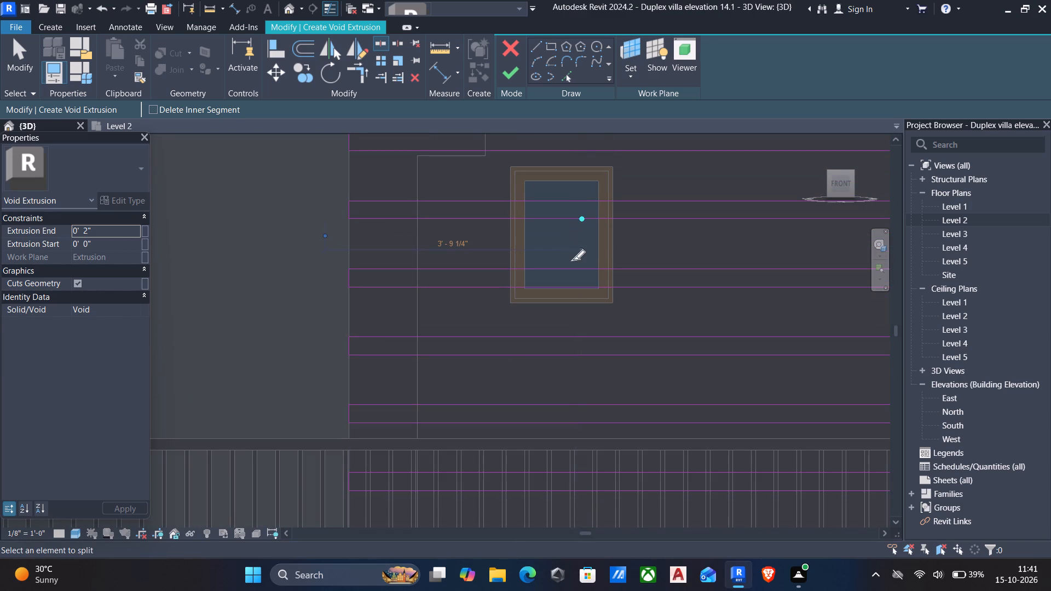
pyautogui.click(582, 269)
pyautogui.click(579, 285)
# Draw short vertical lines along both side edges of the upper-floor left window, across the upper groove crossing it.
pyautogui.click(538, 47)
pyautogui.scroll(9, 529, 219)
pyautogui.click(480, 171)
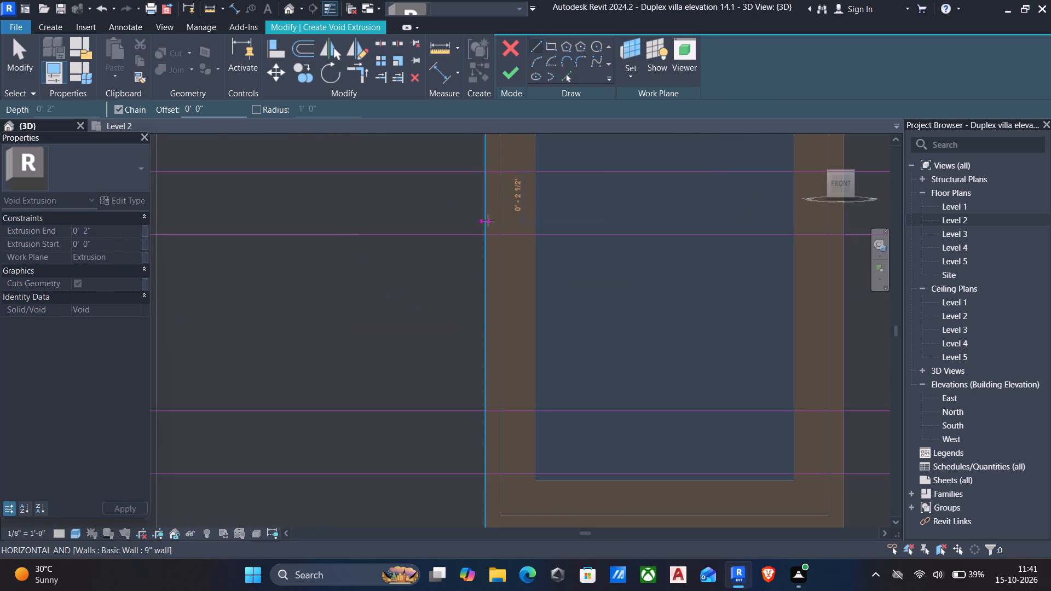
pyautogui.click(488, 235)
pyautogui.press('Escape')
pyautogui.moveTo(665, 213); pyautogui.dragTo(488, 228, button='middle')
pyautogui.click(668, 189)
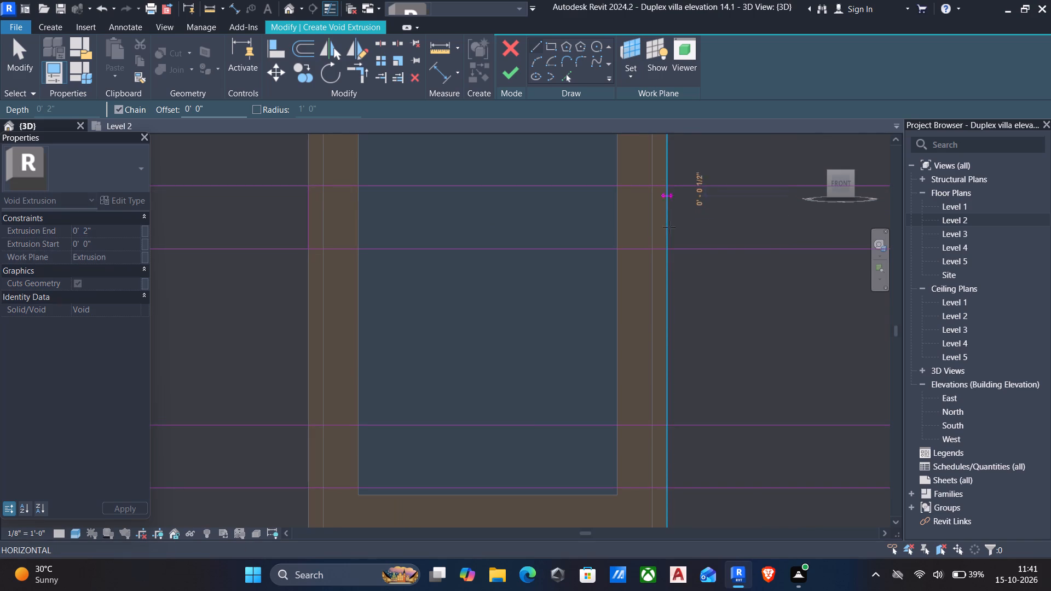
pyautogui.click(669, 250)
pyautogui.press('Escape')
# Draw short vertical lines along both side edges of the upper-floor left window, across the lower groove, and finish drawing lines.
pyautogui.scroll(-5, 646, 267)
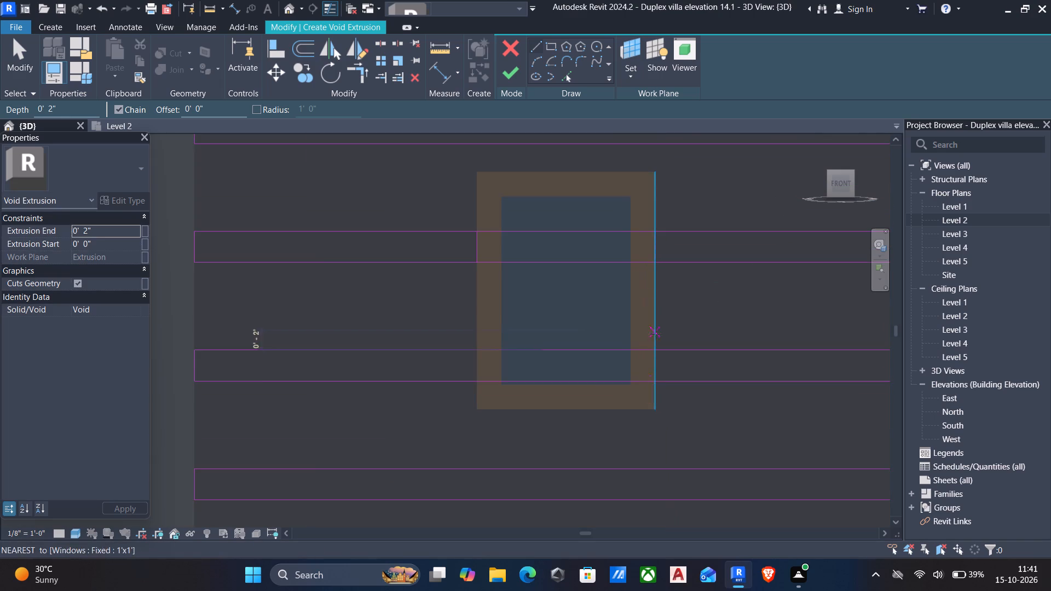
pyautogui.scroll(5, 656, 425)
pyautogui.click(654, 300)
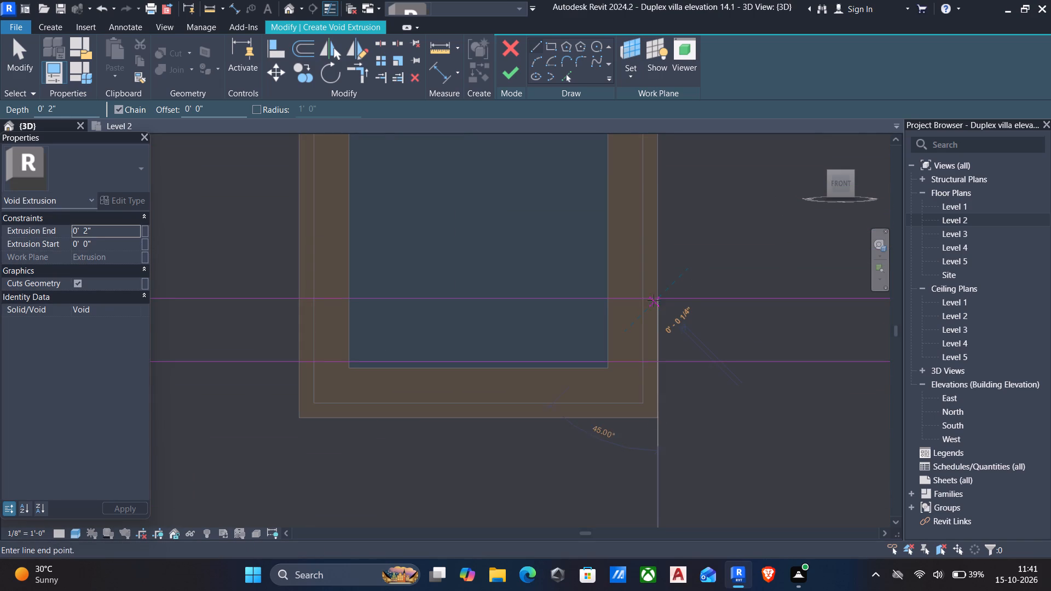
pyautogui.click(662, 363)
pyautogui.press('Escape')
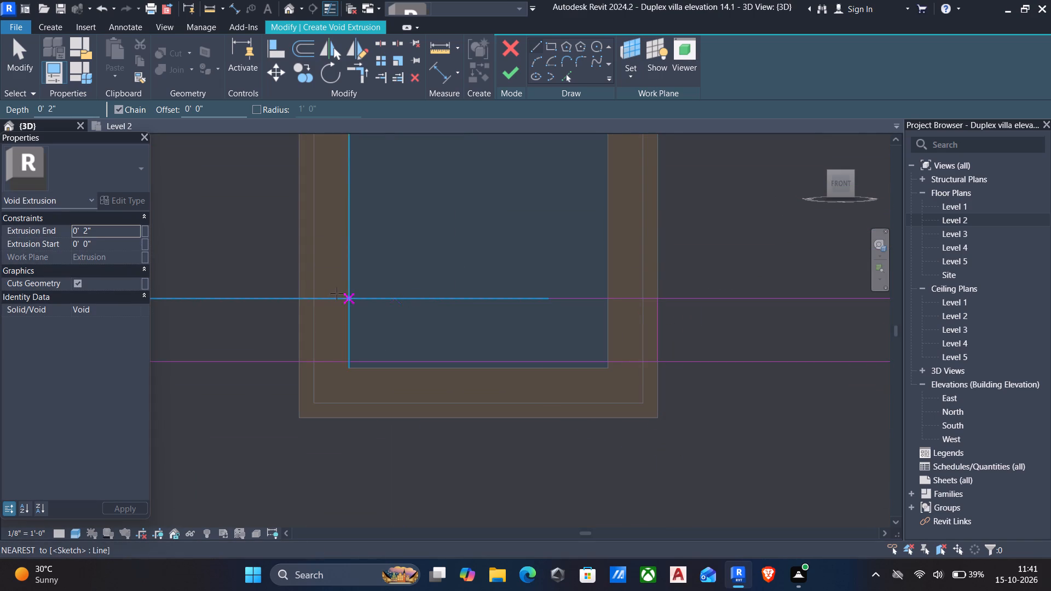
pyautogui.click(301, 300)
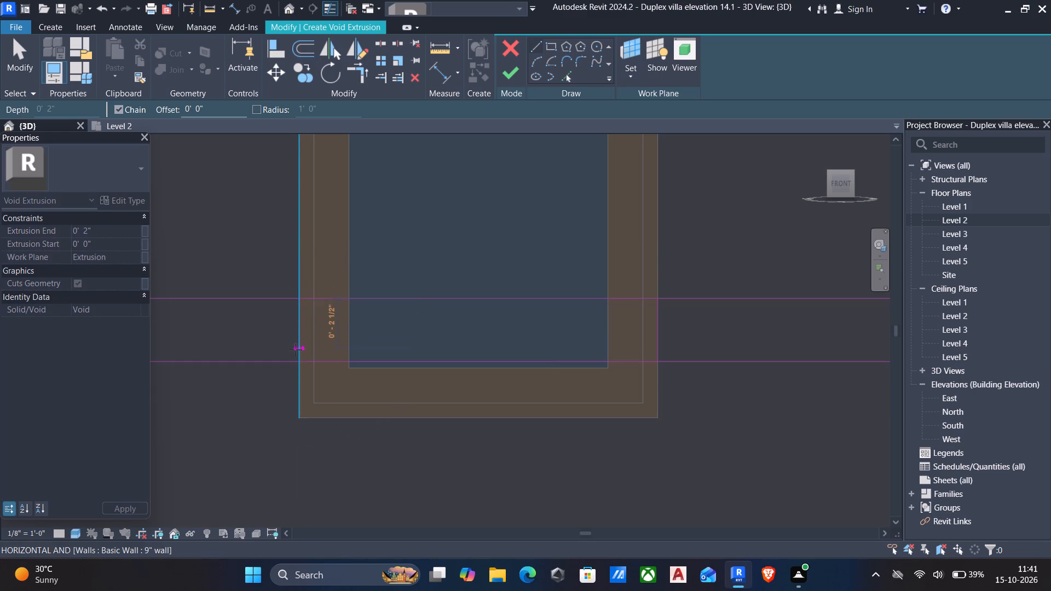
pyautogui.click(299, 361)
pyautogui.press('Escape')
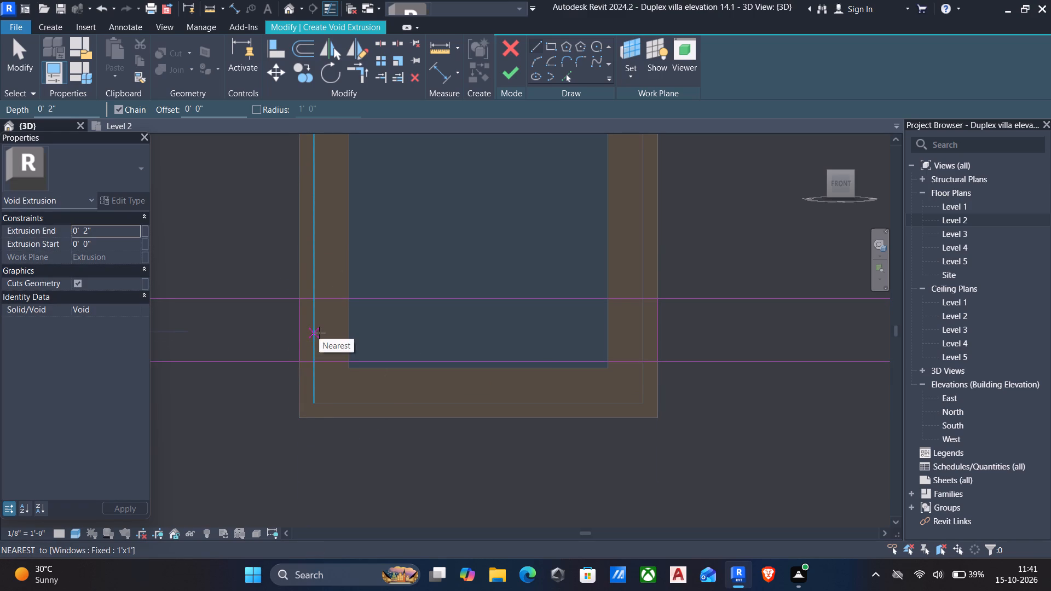
pyautogui.scroll(-3, 374, 337)
pyautogui.press('Escape')
# Trim the lower groove's lines to the vertical lines on both sides of the upper-floor left window.
pyautogui.scroll(-3, 418, 323)
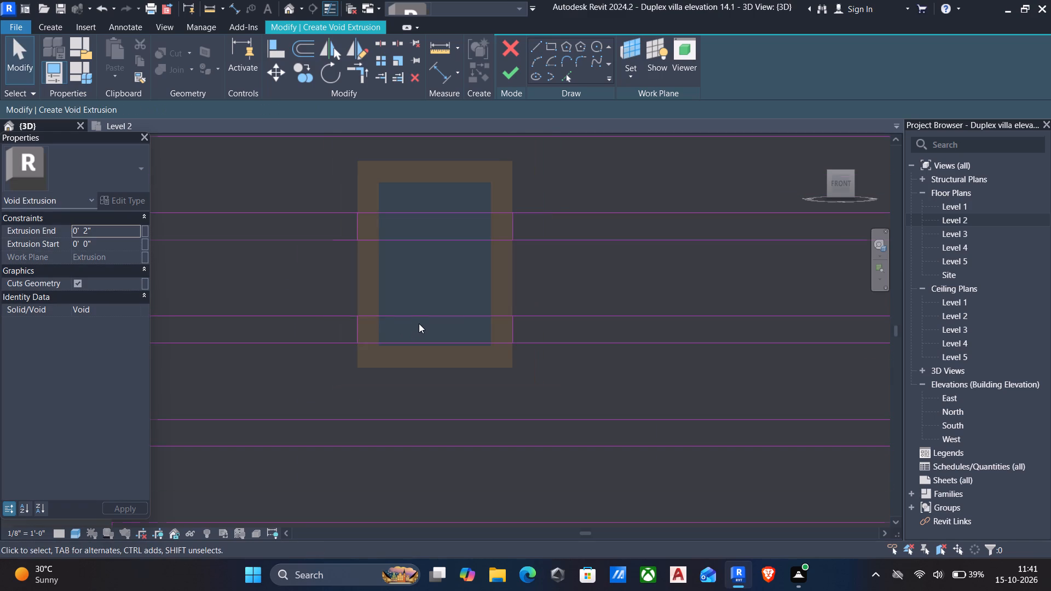
pyautogui.write('tr')
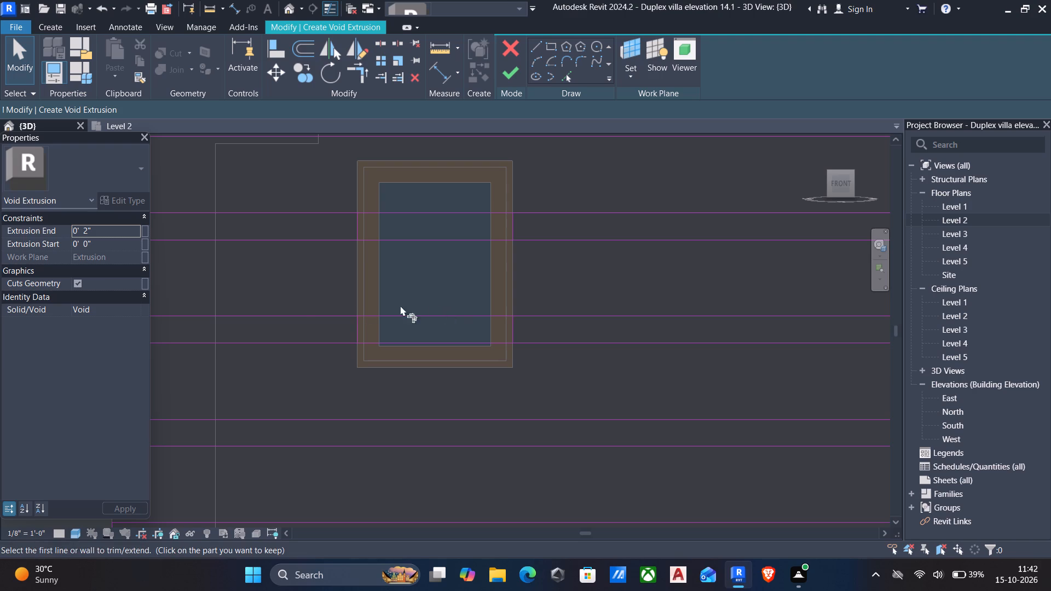
pyautogui.click(299, 315)
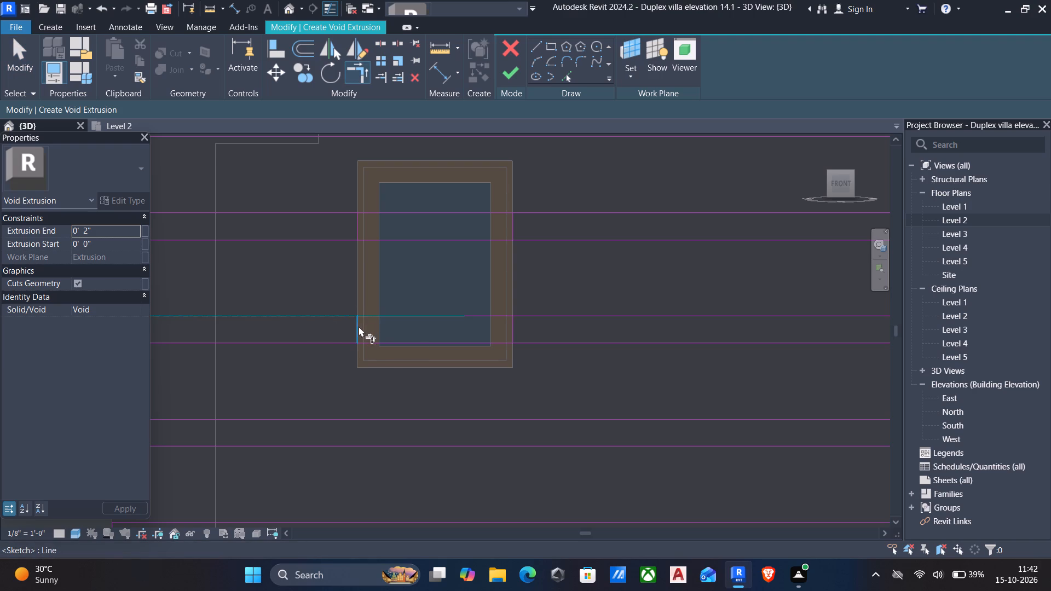
pyautogui.click(358, 326)
pyautogui.click(334, 343)
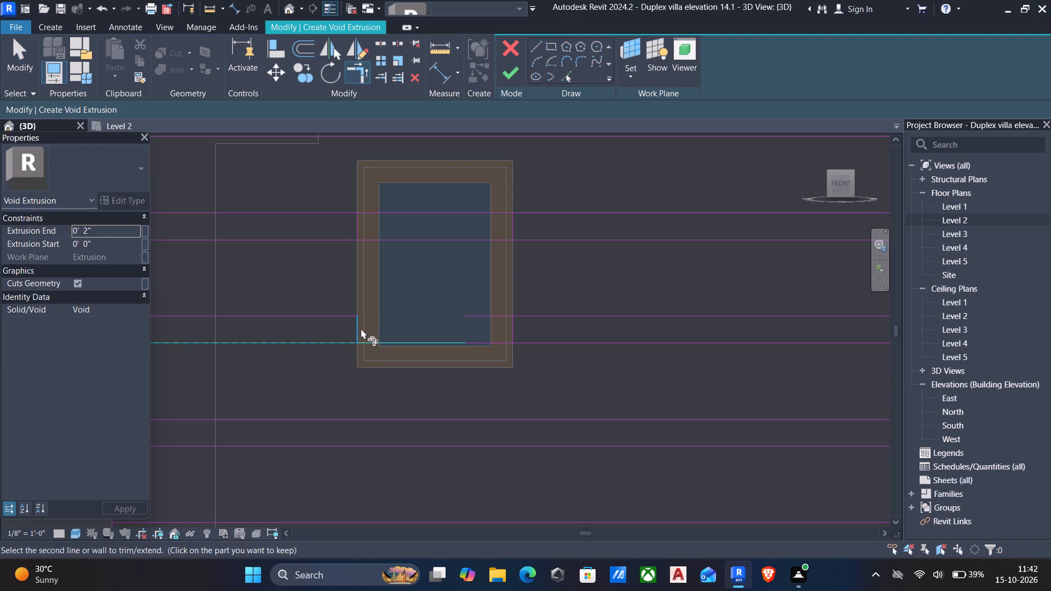
pyautogui.click(361, 328)
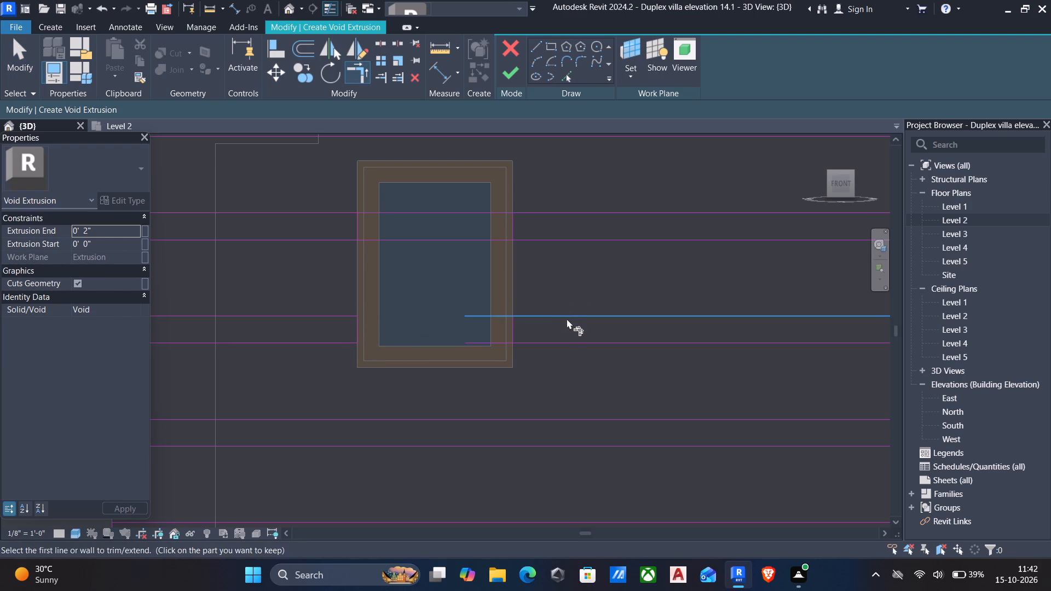
pyautogui.click(567, 318)
pyautogui.click(511, 325)
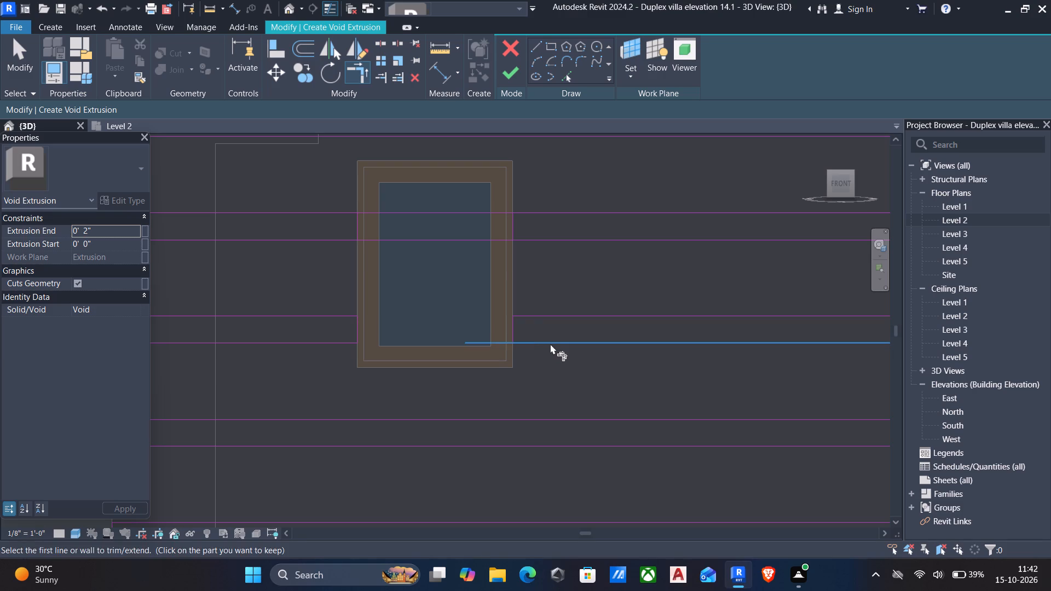
pyautogui.click(550, 344)
pyautogui.click(510, 331)
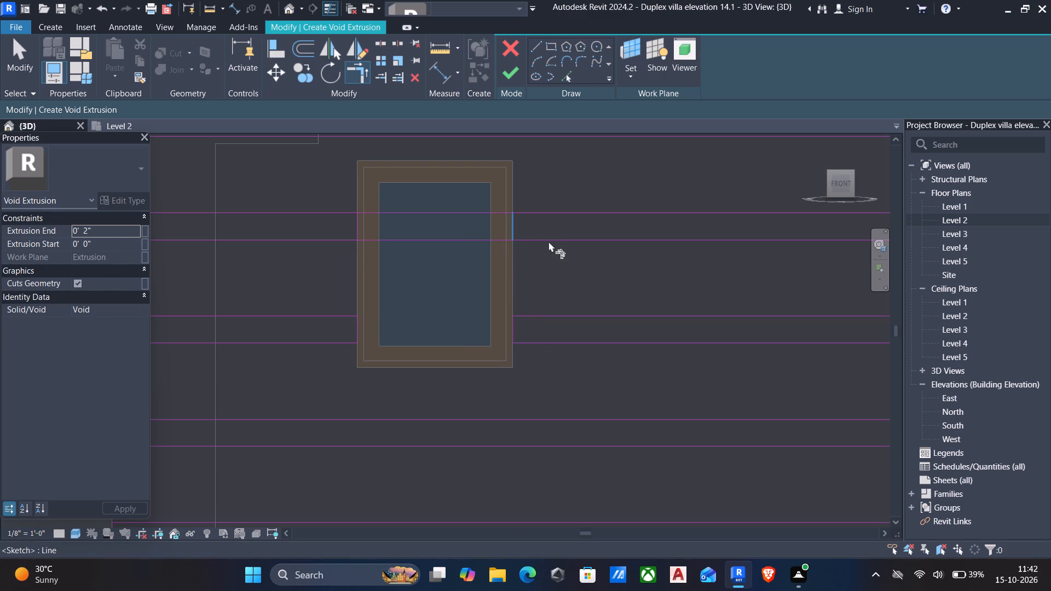
# Trim the upper groove's lines to the short vertical lines on both sides of the upper-floor left window.
pyautogui.click(548, 241)
pyautogui.click(511, 229)
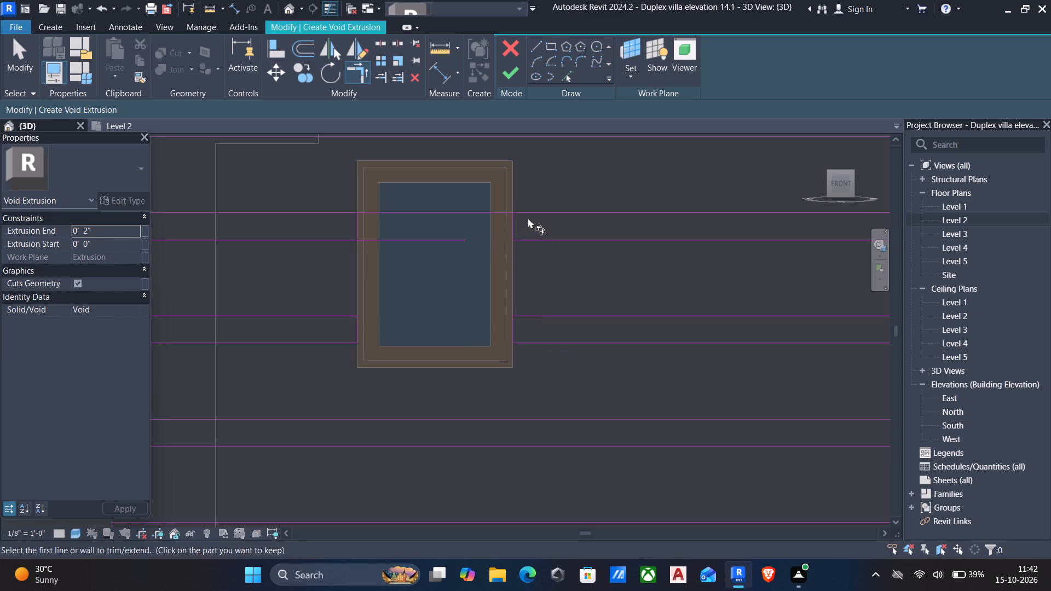
pyautogui.click(537, 208)
pyautogui.click(515, 227)
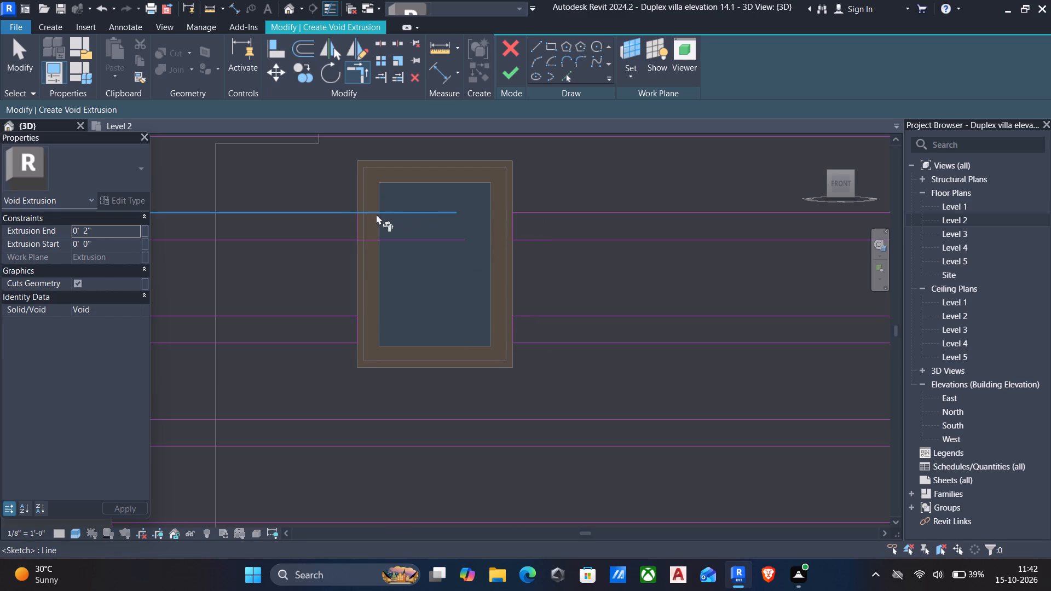
pyautogui.click(326, 209)
pyautogui.click(356, 222)
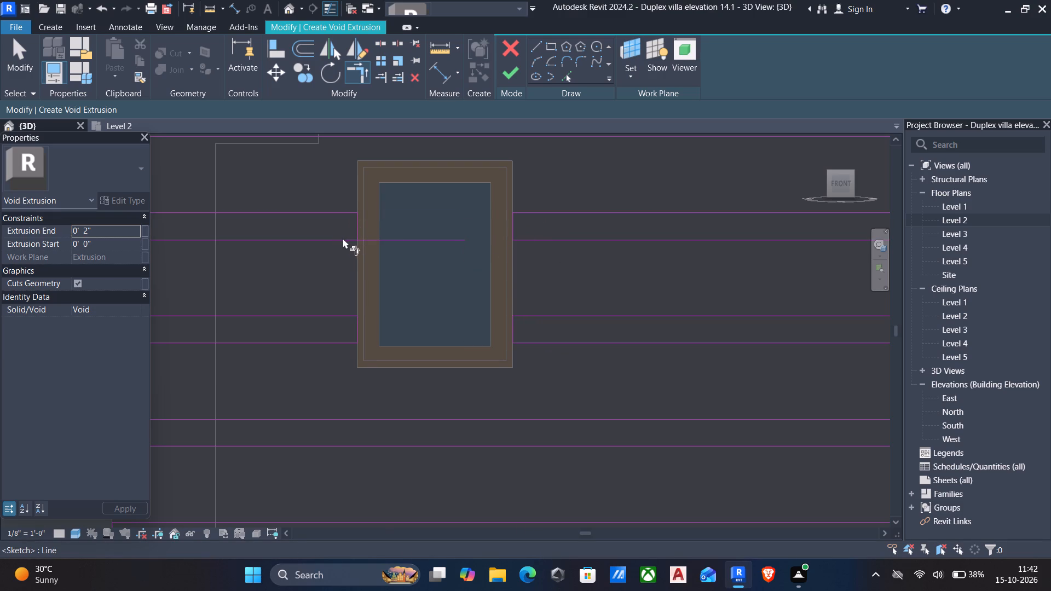
pyautogui.click(343, 238)
pyautogui.click(359, 226)
# On the lower-floor wall's left window, trim the upper groove's lines to the vertical lines along both side edges.
pyautogui.scroll(-3, 387, 256)
pyautogui.moveTo(434, 343); pyautogui.dragTo(464, 281, button='middle')
pyautogui.scroll(-4, 464, 281)
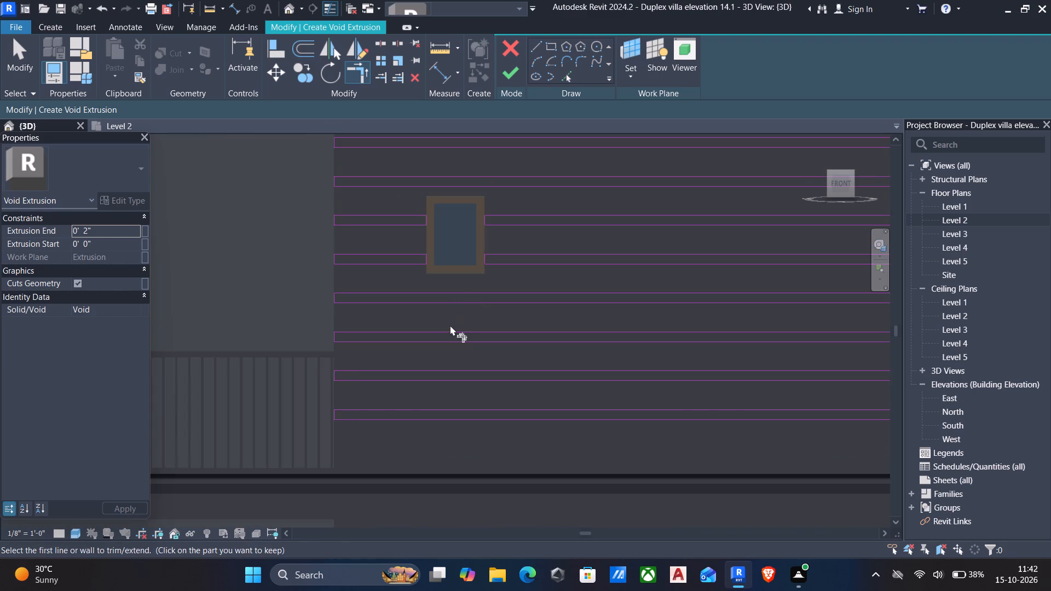
pyautogui.moveTo(450, 331); pyautogui.dragTo(430, 233, button='middle')
pyautogui.scroll(-4, 430, 232)
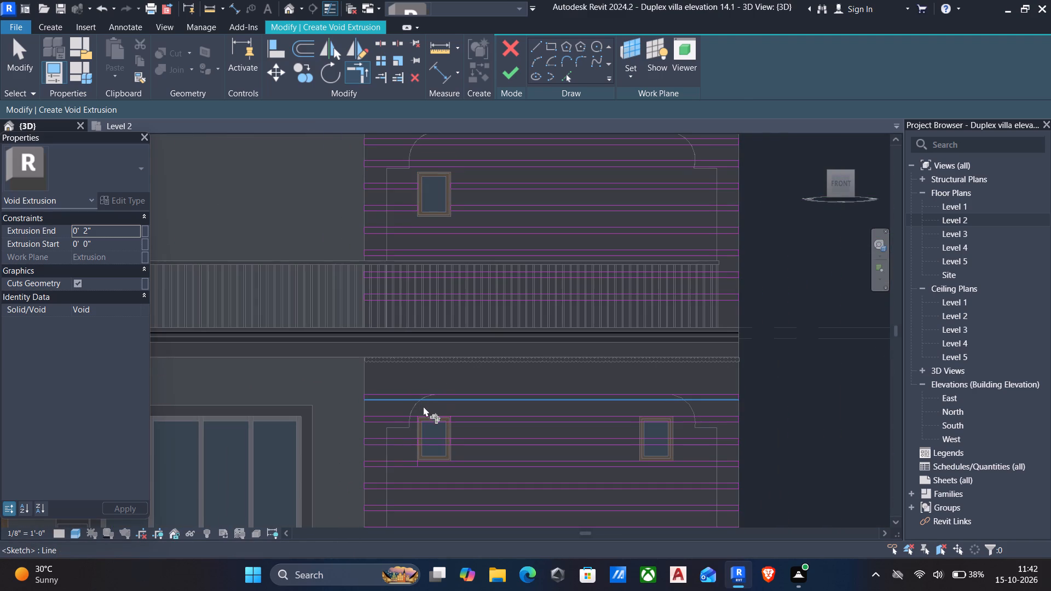
pyautogui.moveTo(426, 412); pyautogui.dragTo(397, 312, button='middle')
pyautogui.scroll(5, 402, 324)
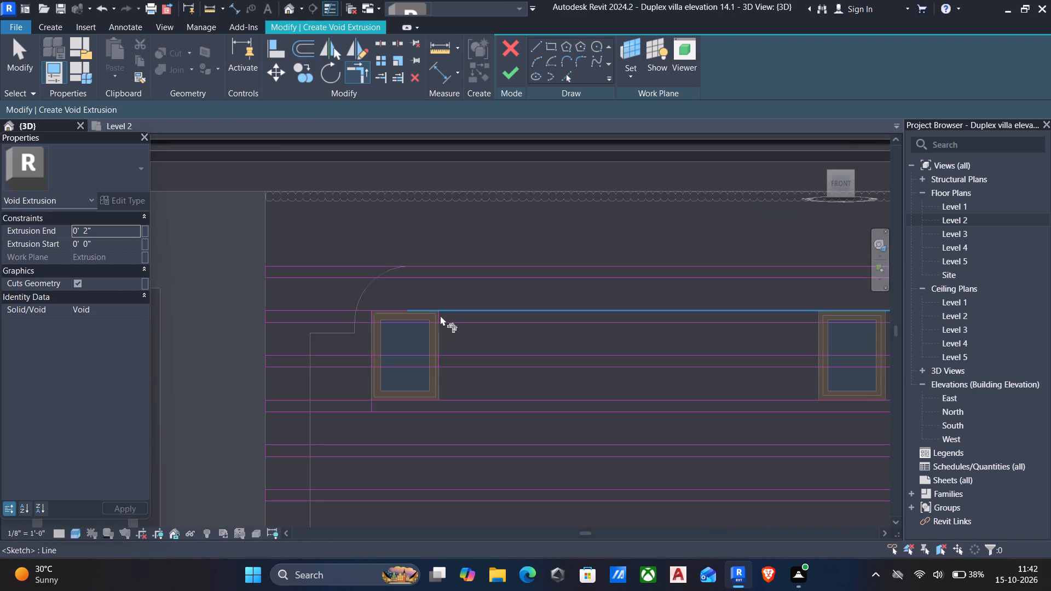
pyautogui.click(461, 311)
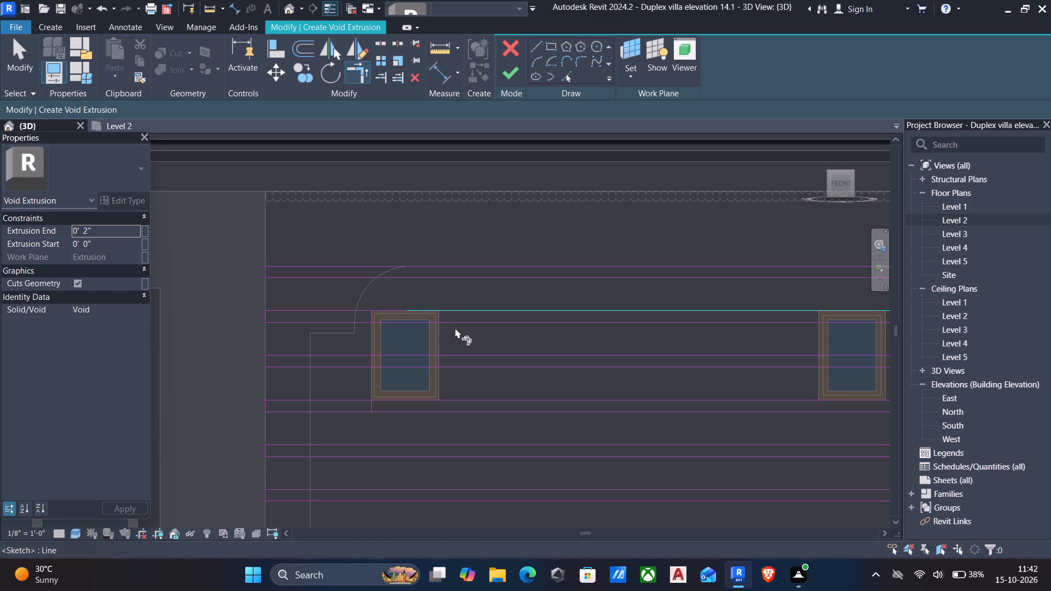
pyautogui.click(459, 322)
pyautogui.click(447, 310)
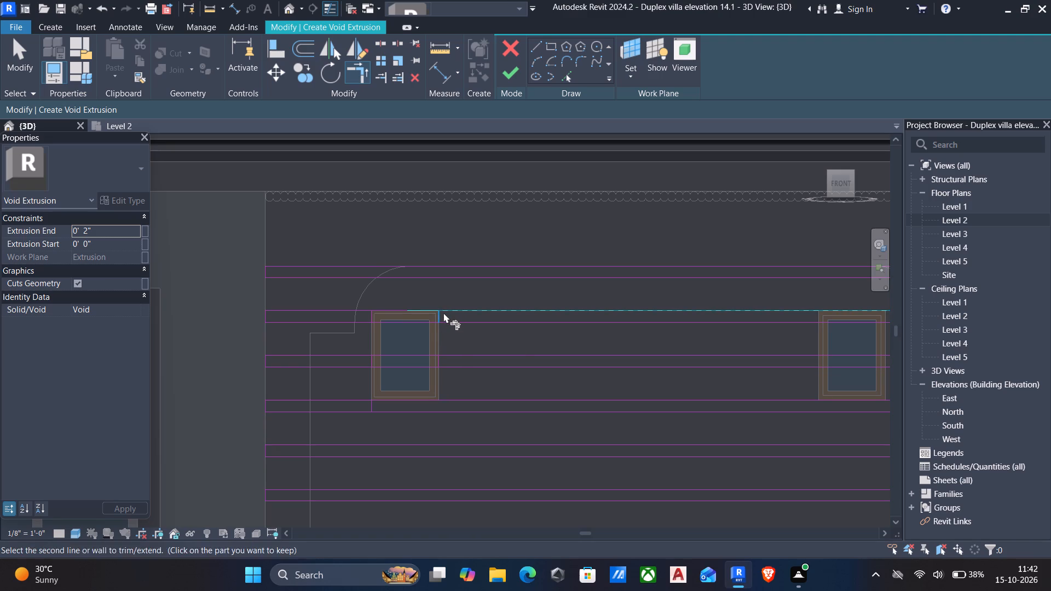
pyautogui.click(443, 316)
pyautogui.scroll(5, 443, 316)
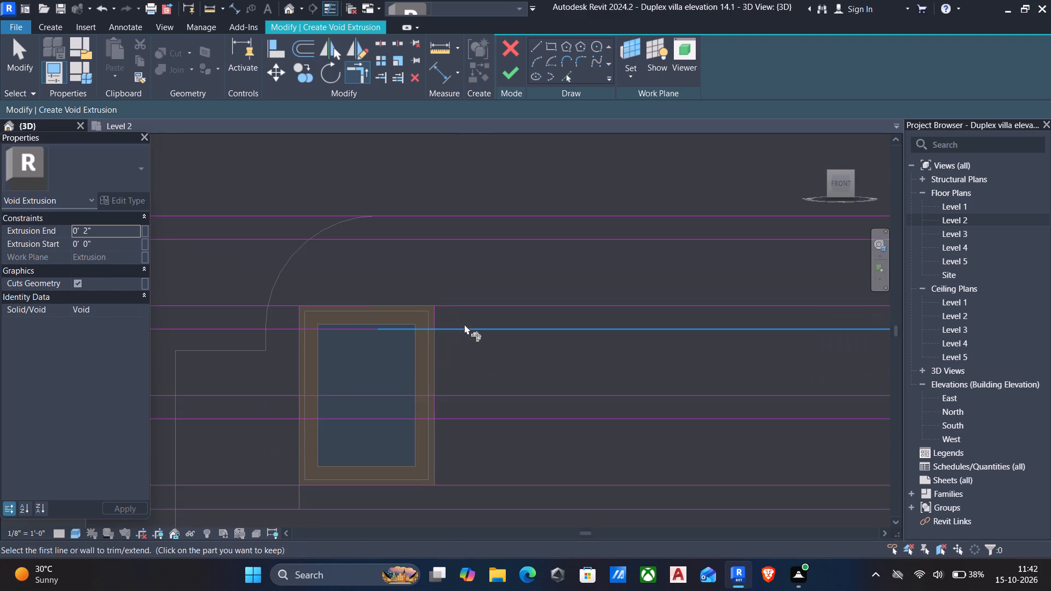
pyautogui.click(464, 324)
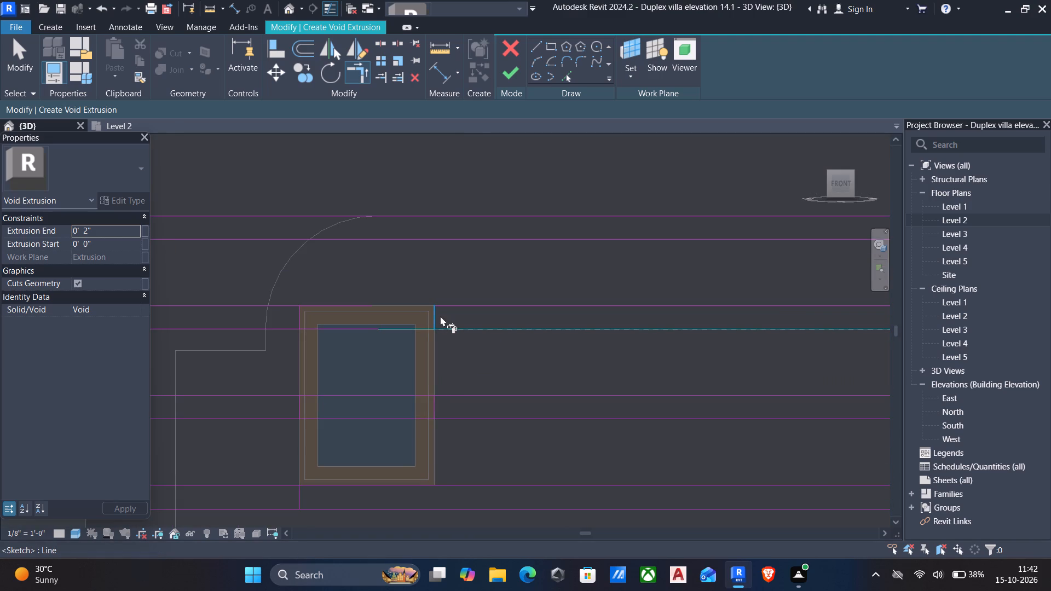
pyautogui.click(432, 316)
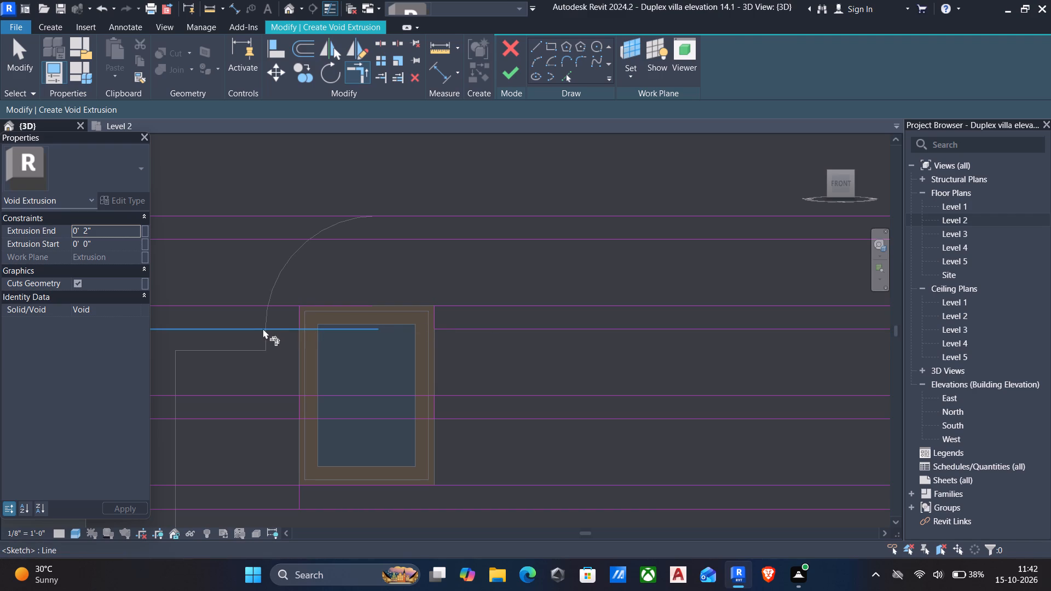
pyautogui.click(262, 328)
pyautogui.click(297, 321)
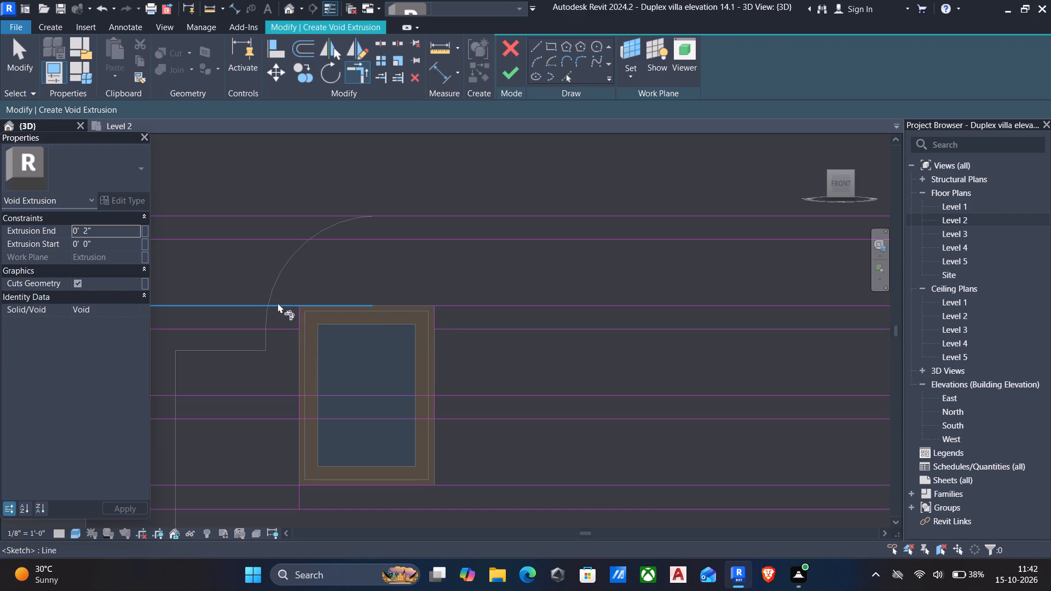
pyautogui.click(278, 303)
pyautogui.click(303, 315)
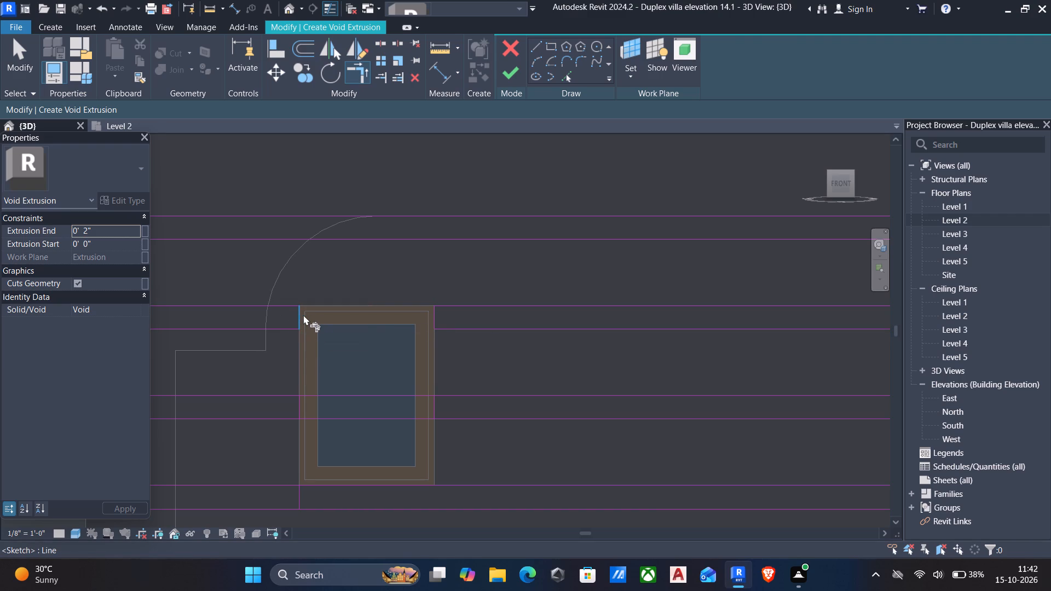
# Trim the lower groove's lines to the vertical lines on both sides of the lower-floor left window.
pyautogui.scroll(-5, 304, 315)
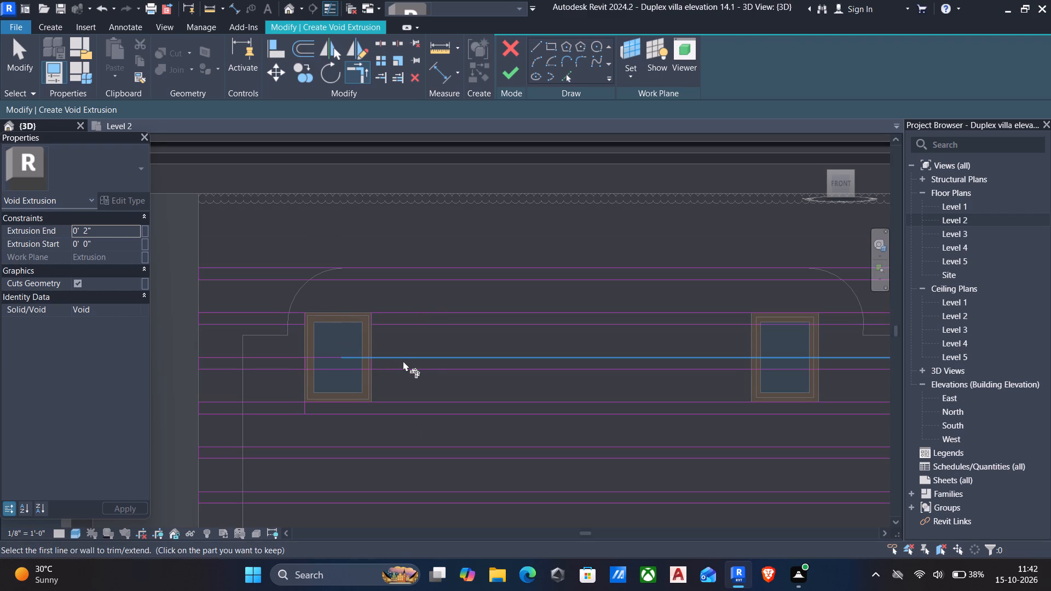
pyautogui.click(391, 357)
pyautogui.scroll(4, 345, 364)
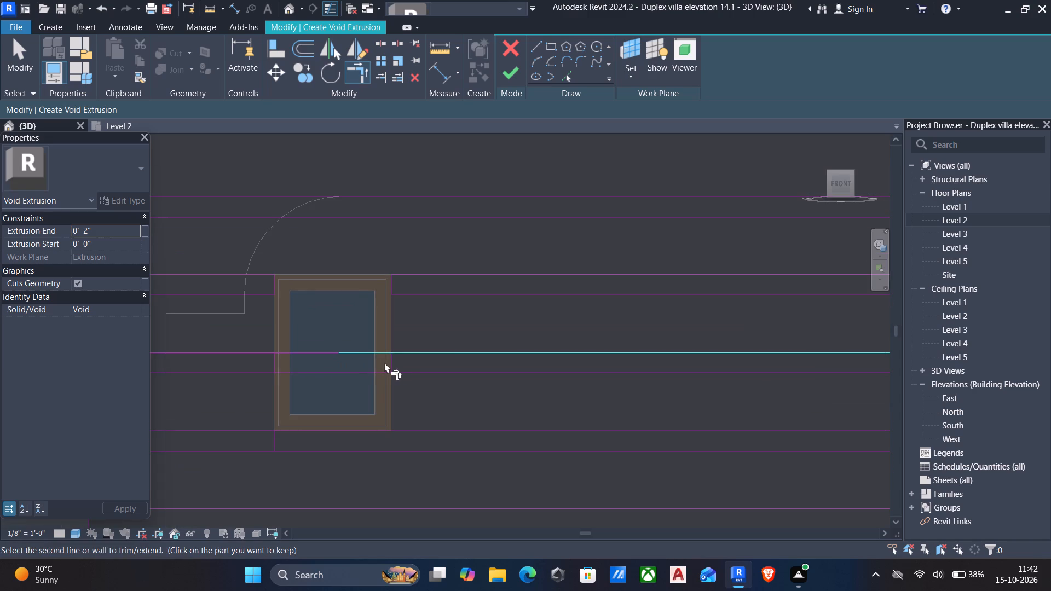
pyautogui.click(394, 363)
pyautogui.click(421, 370)
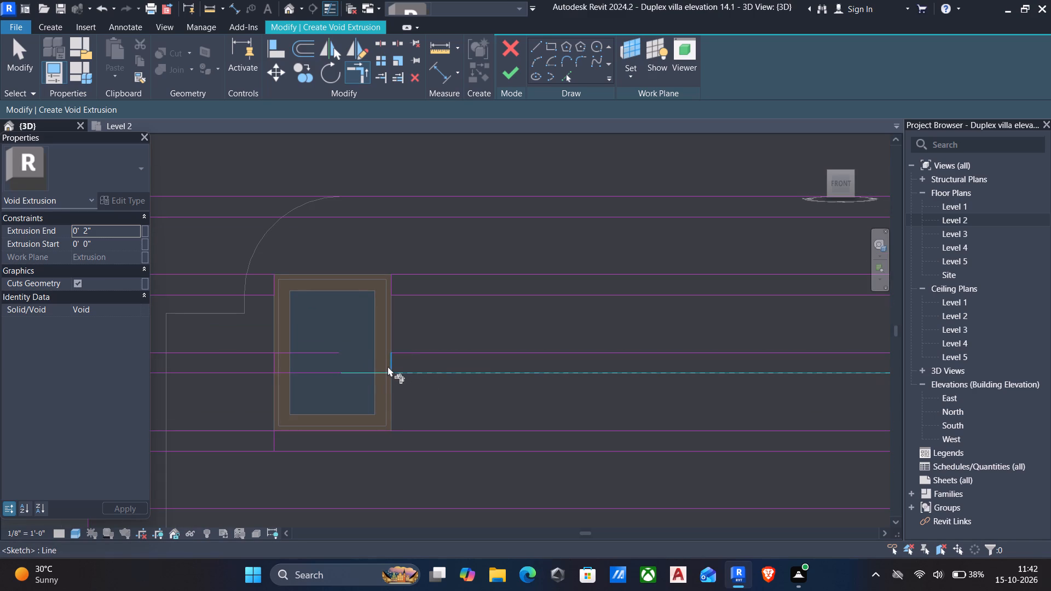
pyautogui.click(388, 366)
pyautogui.click(241, 353)
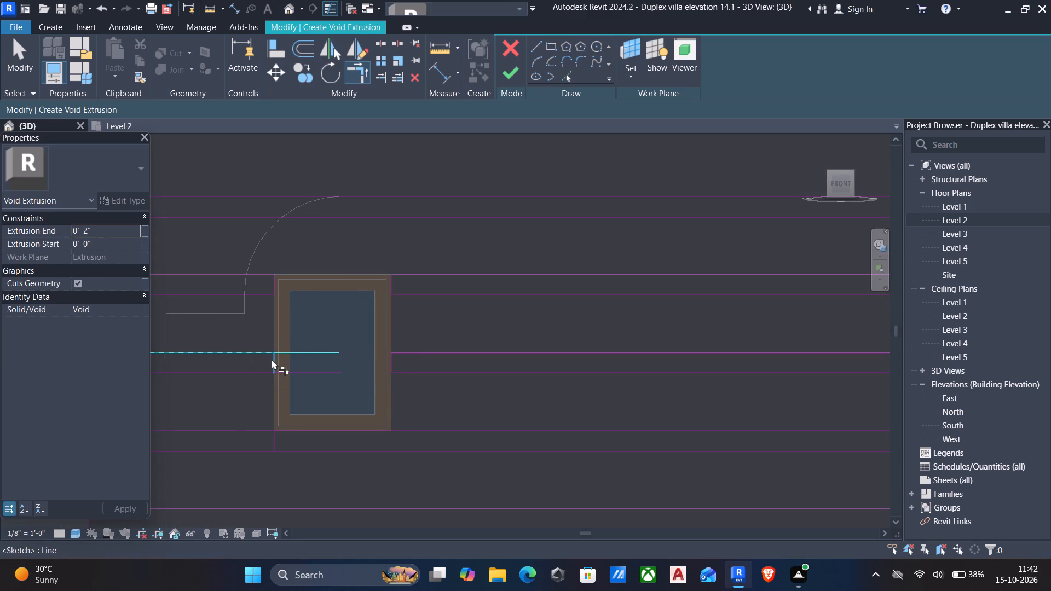
pyautogui.click(272, 359)
pyautogui.click(257, 375)
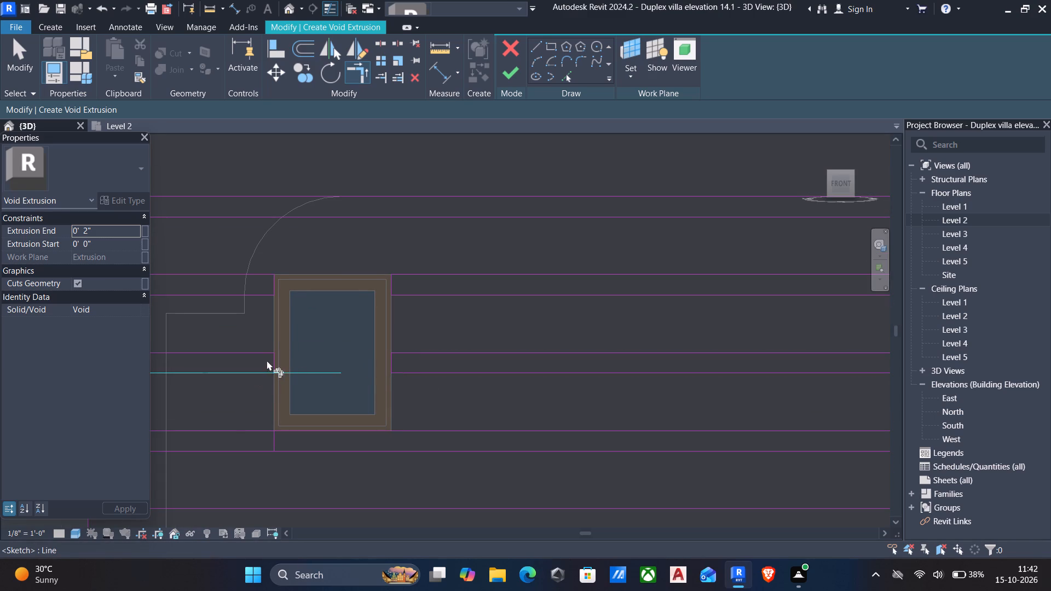
pyautogui.click(272, 360)
# Delete the stray short vertical sketch line just below the lower-floor left window's bottom-left corner.
pyautogui.scroll(-4, 312, 371)
pyautogui.scroll(5, 364, 415)
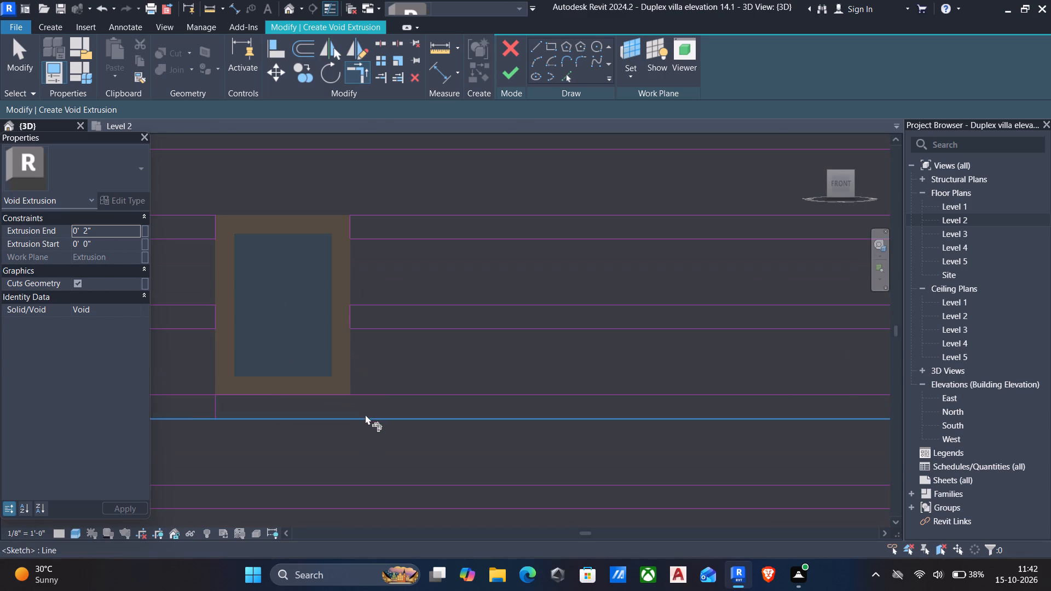
pyautogui.moveTo(372, 409); pyautogui.dragTo(443, 347, button='middle')
pyautogui.scroll(-2, 336, 358)
pyautogui.middleClick(390, 358)
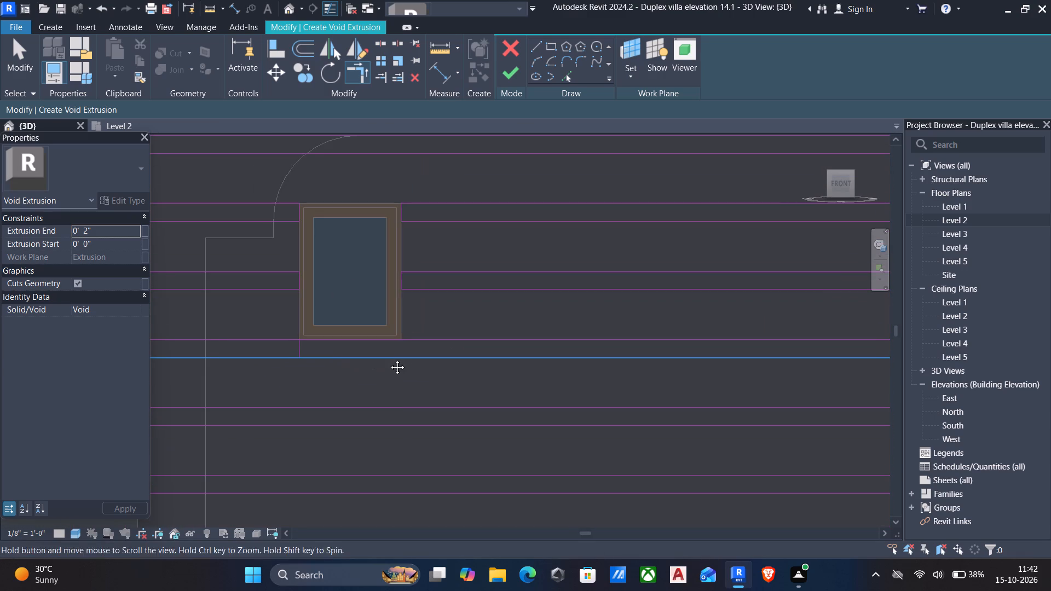
pyautogui.scroll(-4, 369, 380)
pyautogui.press('Escape')
pyautogui.click(326, 360)
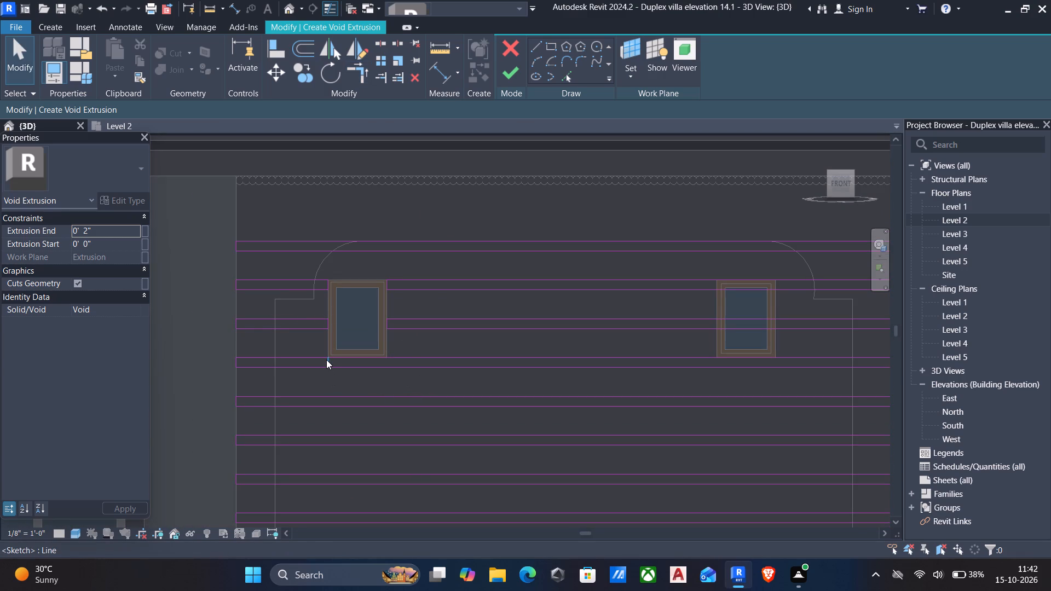
pyautogui.press('Delete')
# Draw short vertical lines along both side edges of the lower-floor right window, across the upper groove crossing it.
pyautogui.moveTo(504, 325); pyautogui.dragTo(471, 318, button='middle')
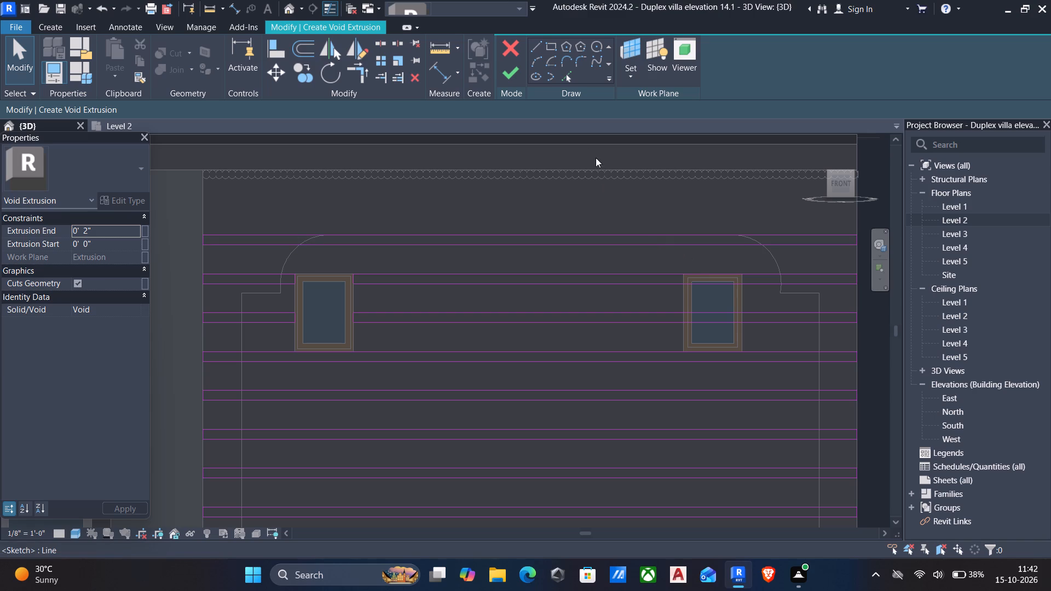
pyautogui.click(537, 43)
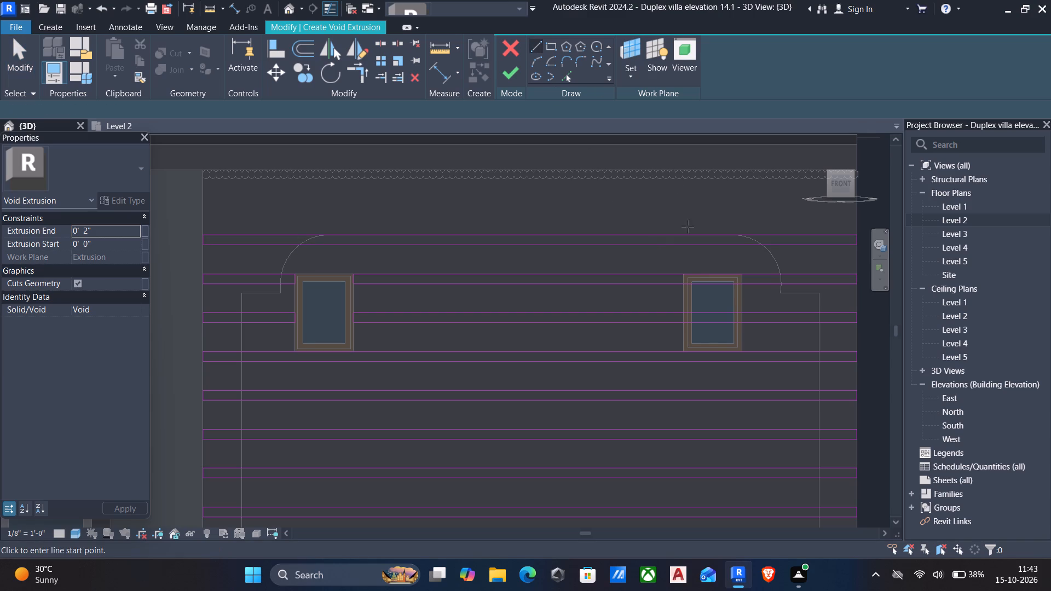
pyautogui.scroll(10, 689, 277)
pyautogui.click(679, 264)
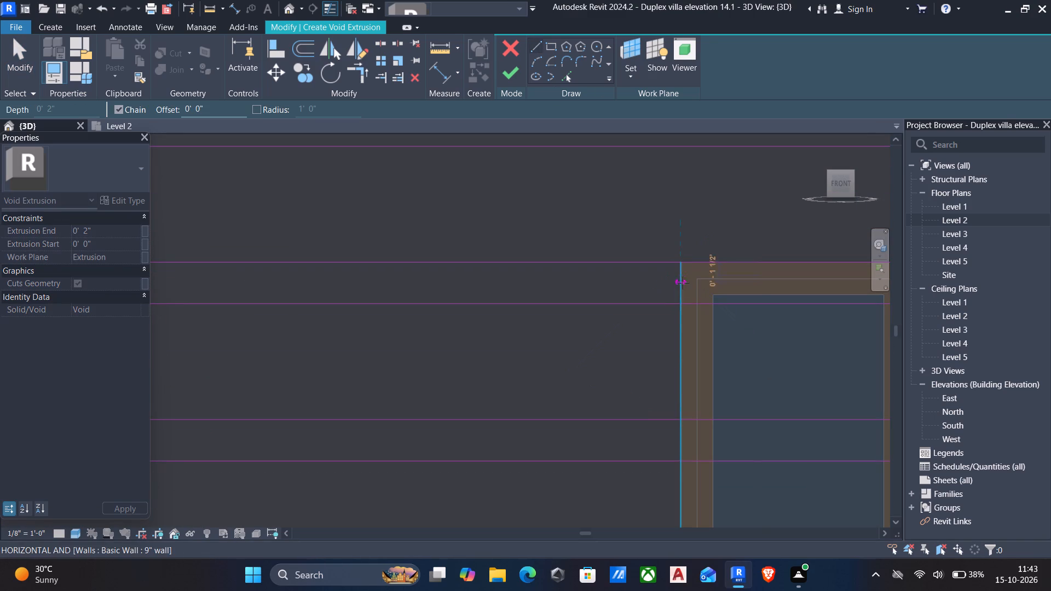
pyautogui.click(682, 305)
pyautogui.scroll(-5, 682, 305)
pyautogui.press('Escape')
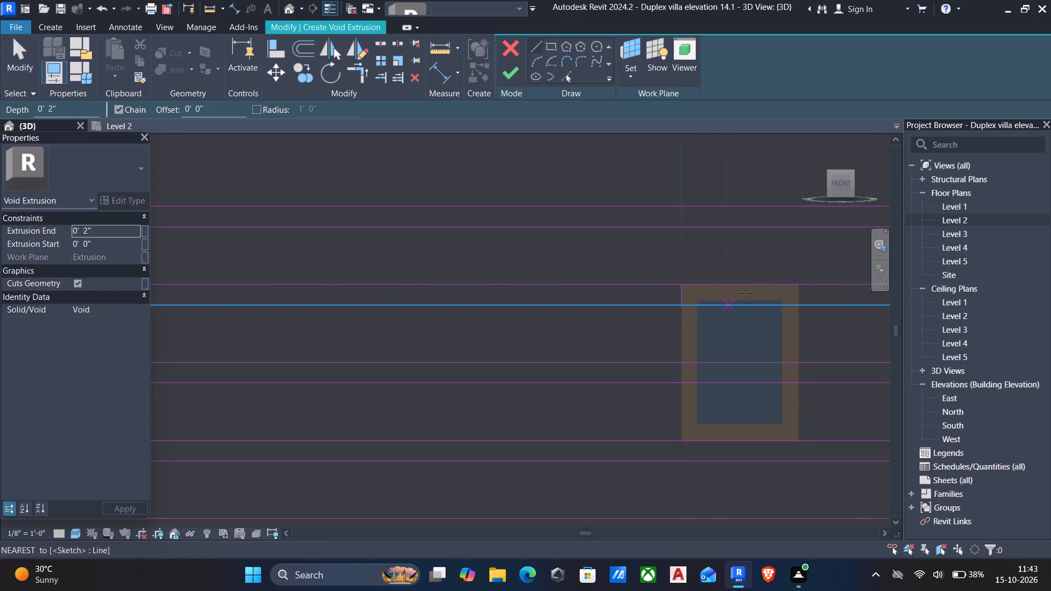
pyautogui.scroll(6, 806, 286)
pyautogui.click(796, 280)
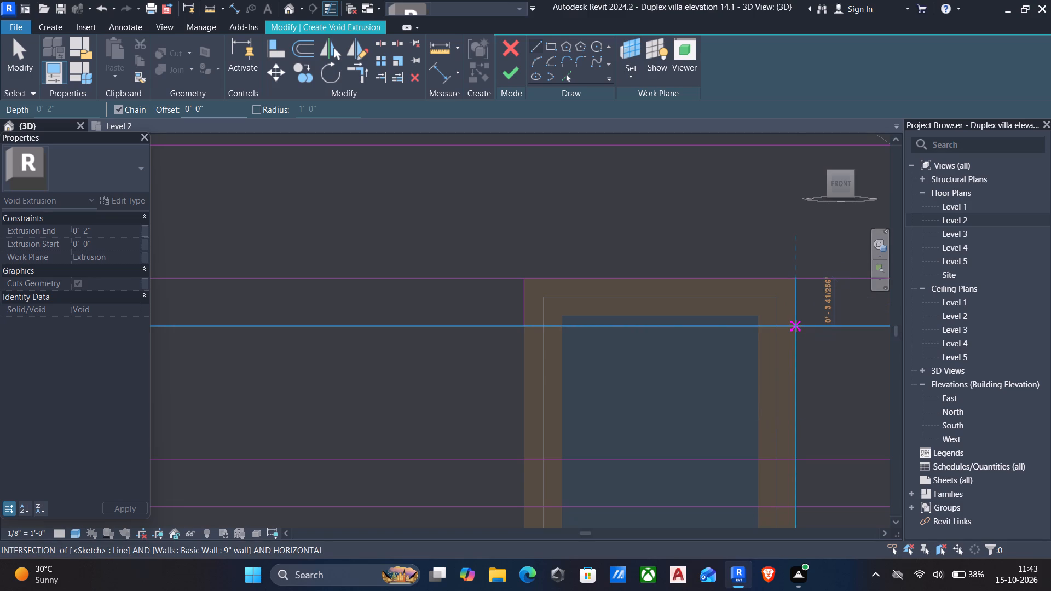
pyautogui.click(796, 326)
pyautogui.press('Escape')
pyautogui.scroll(-4, 777, 329)
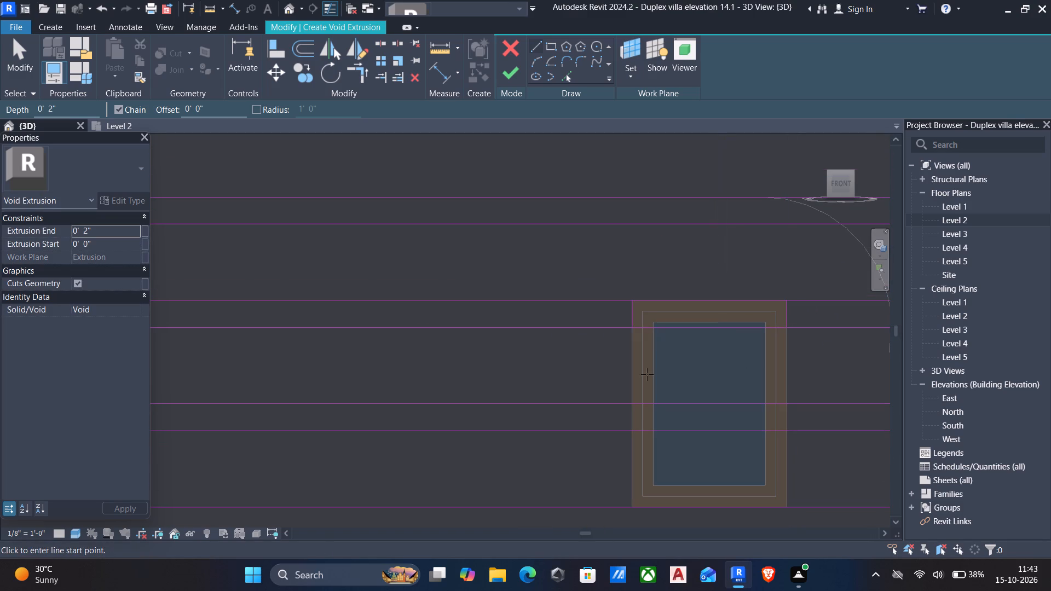
# Draw short vertical lines along both side edges of the lower-floor right window, across the lower groove crossing it.
pyautogui.scroll(-4, 635, 354)
pyautogui.scroll(2, 648, 407)
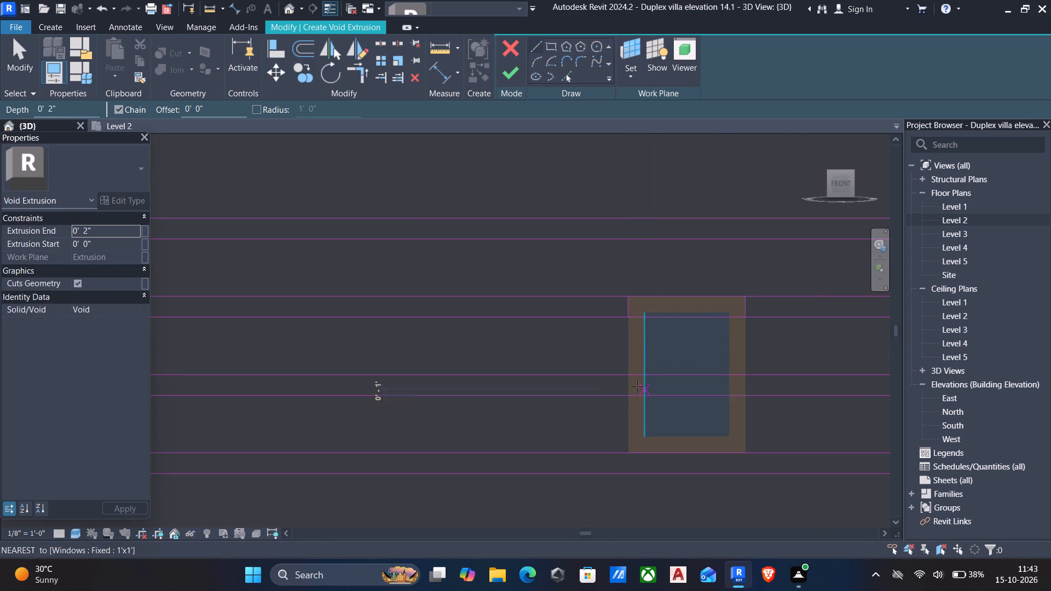
pyautogui.click(628, 377)
pyautogui.click(630, 399)
pyautogui.press('Escape')
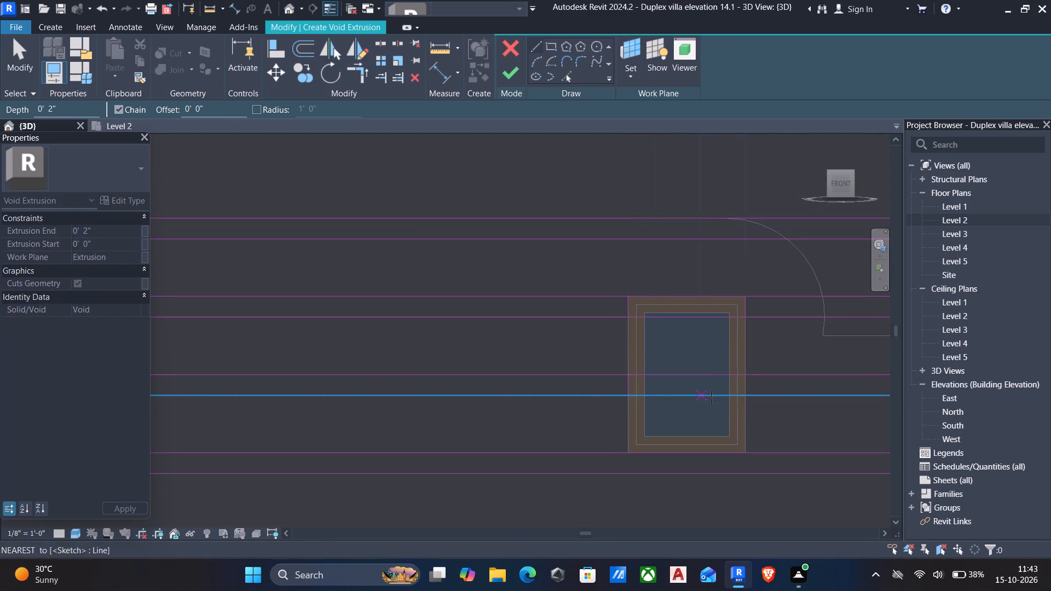
pyautogui.click(747, 377)
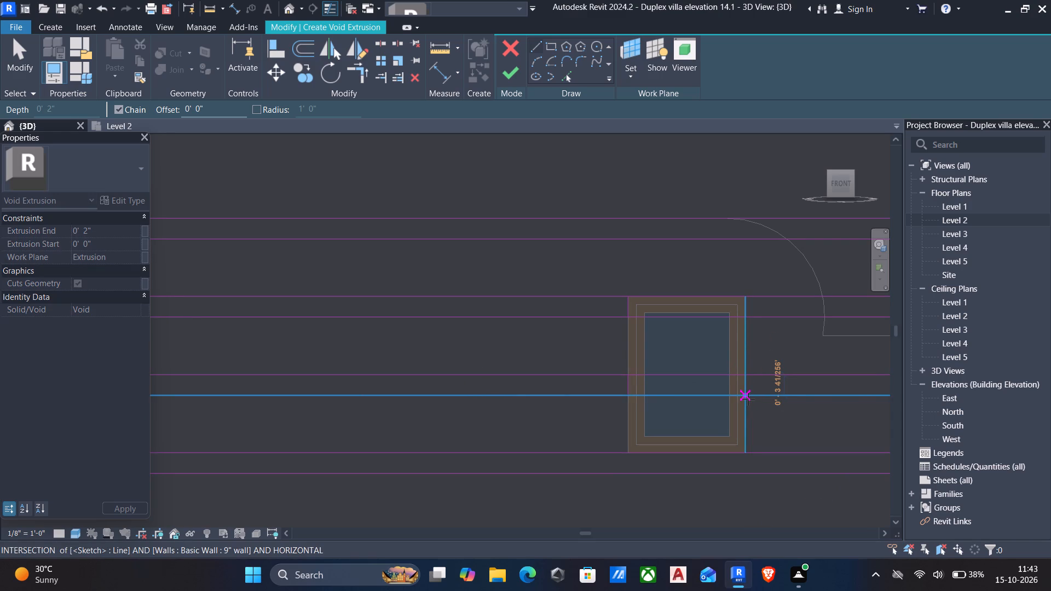
pyautogui.click(748, 398)
pyautogui.press('Escape')
# Split the four lines of the two grooves crossing the lower-floor right window, within the window's width.
pyautogui.press('s')
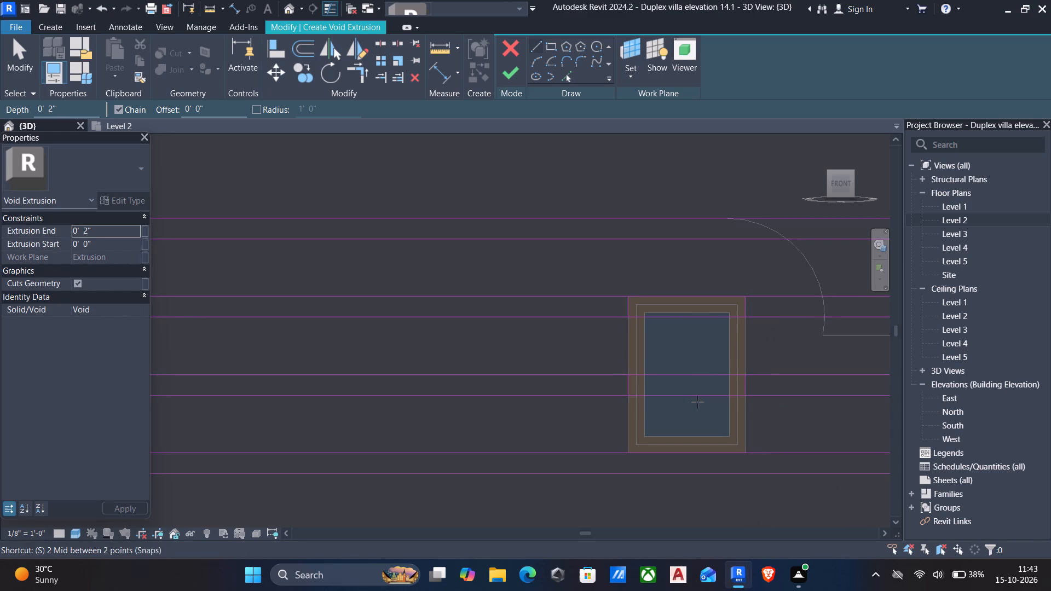
pyautogui.press('l')
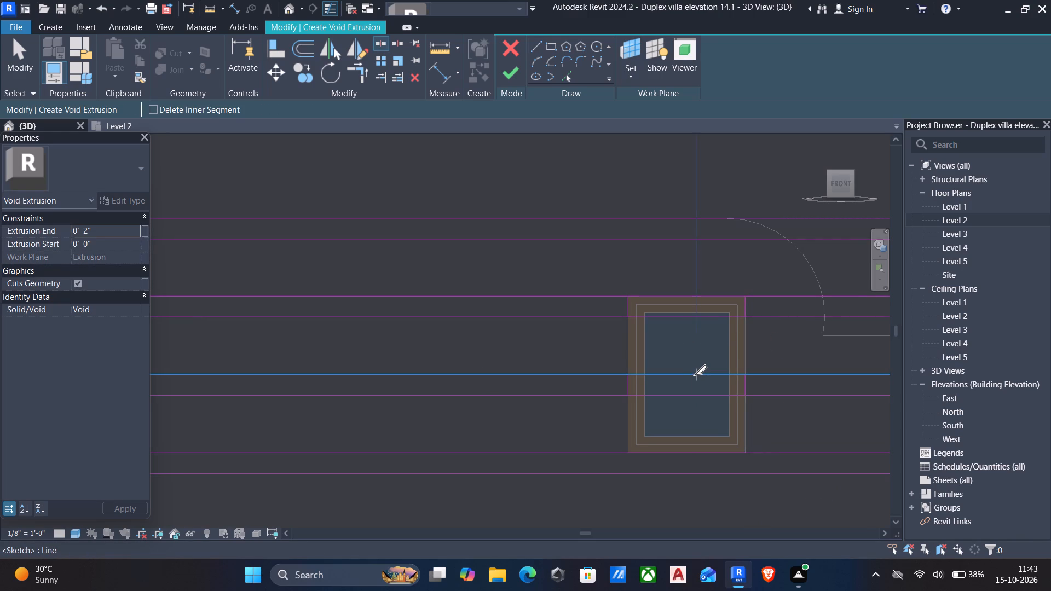
pyautogui.click(695, 375)
pyautogui.click(696, 393)
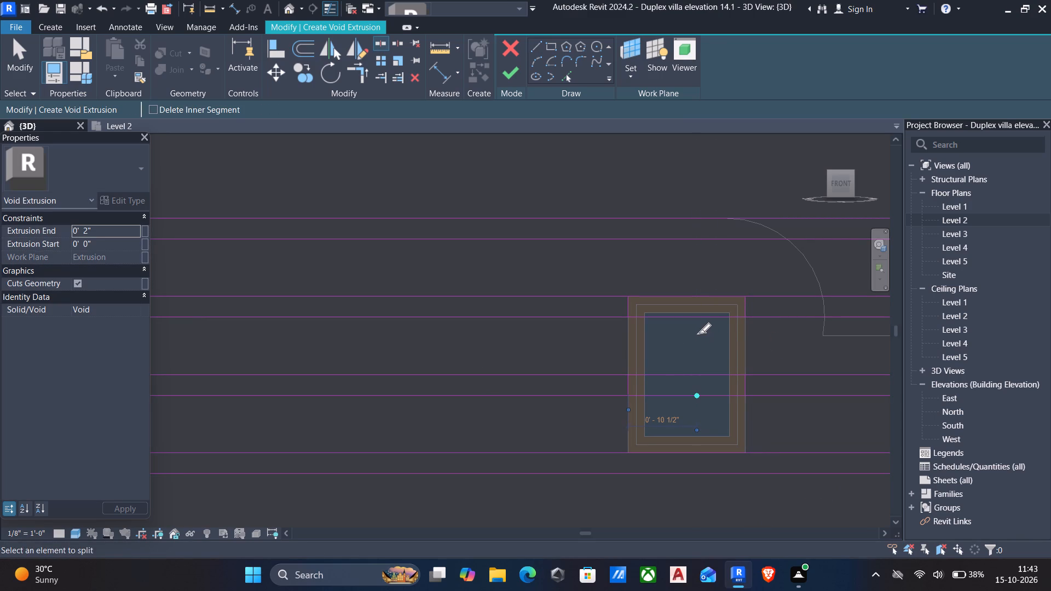
pyautogui.click(696, 316)
pyautogui.click(688, 295)
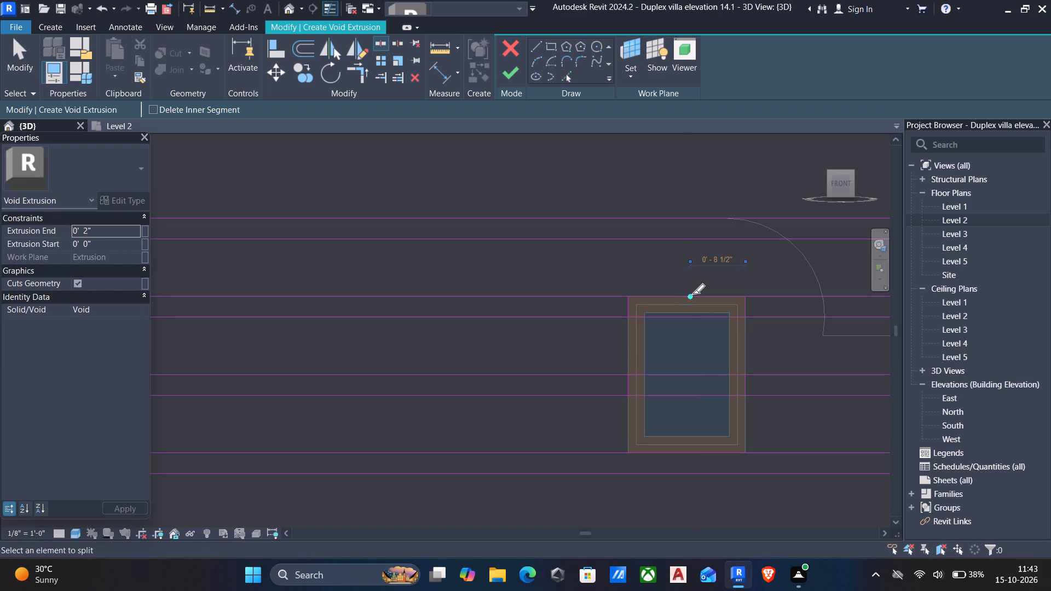
# Trim the upper groove's lines to the short vertical lines at both sides of the lower-floor right window.
pyautogui.press('Escape')
pyautogui.write('tr')
pyautogui.click(553, 293)
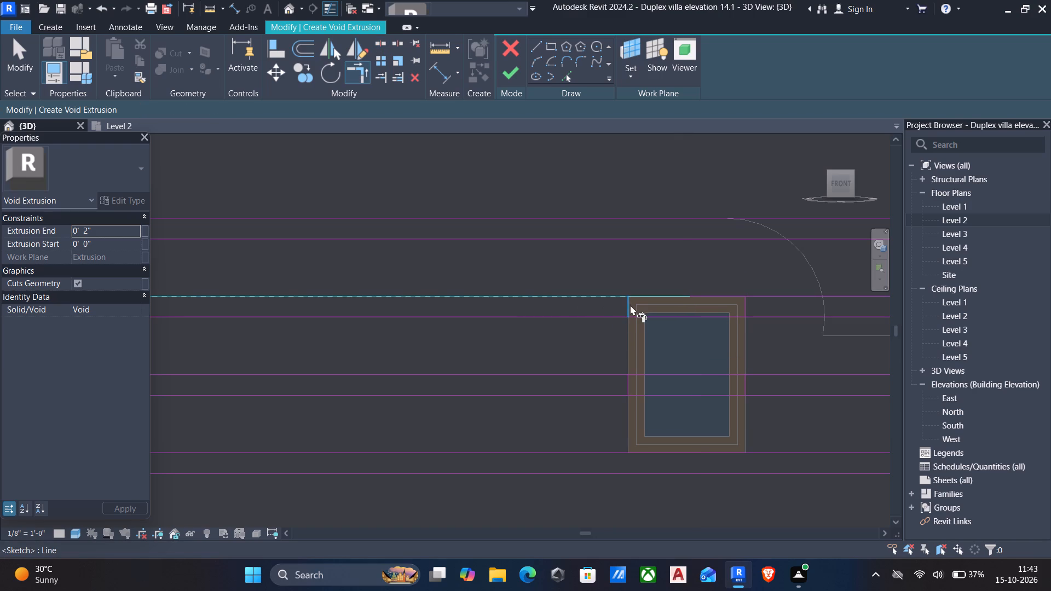
pyautogui.click(630, 305)
pyautogui.click(604, 317)
pyautogui.click(626, 307)
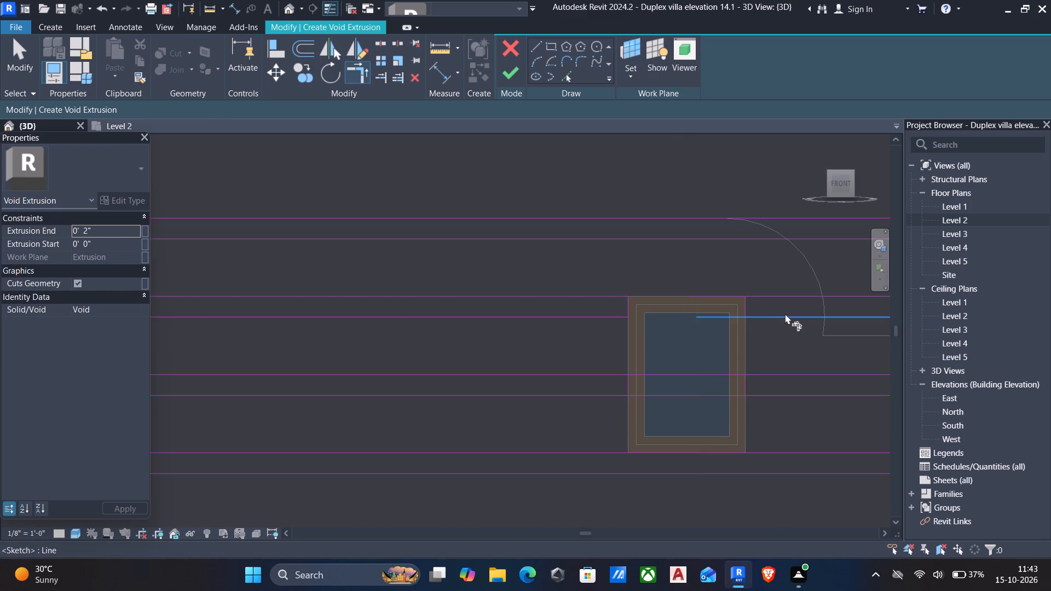
pyautogui.click(785, 314)
pyautogui.click(750, 300)
pyautogui.click(758, 299)
pyautogui.click(741, 299)
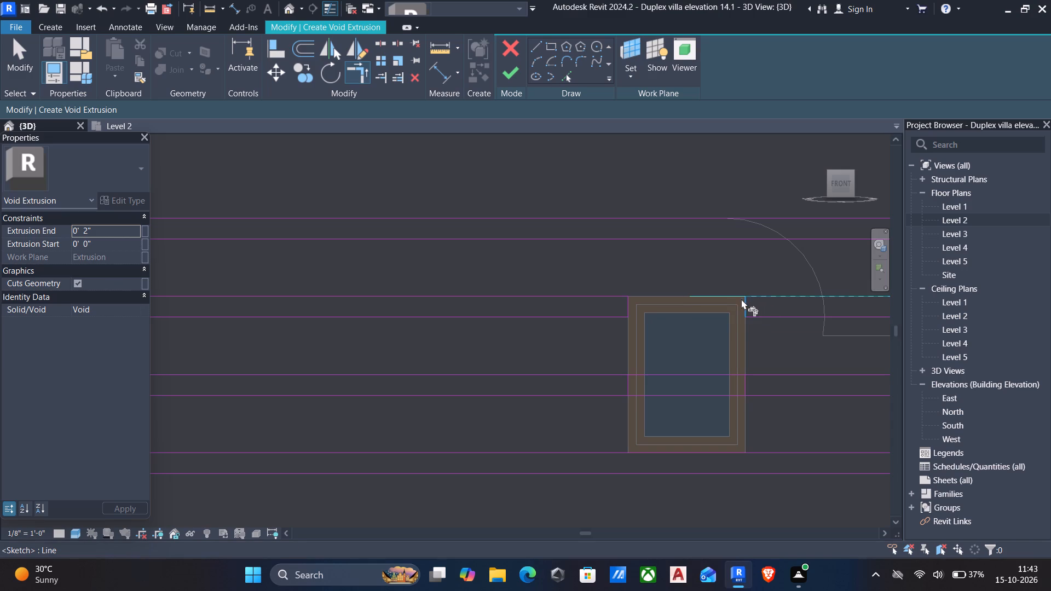
# Trim the lower groove's lines to the short vertical lines at both sides of the lower-floor right window.
pyautogui.click(757, 375)
pyautogui.click(747, 383)
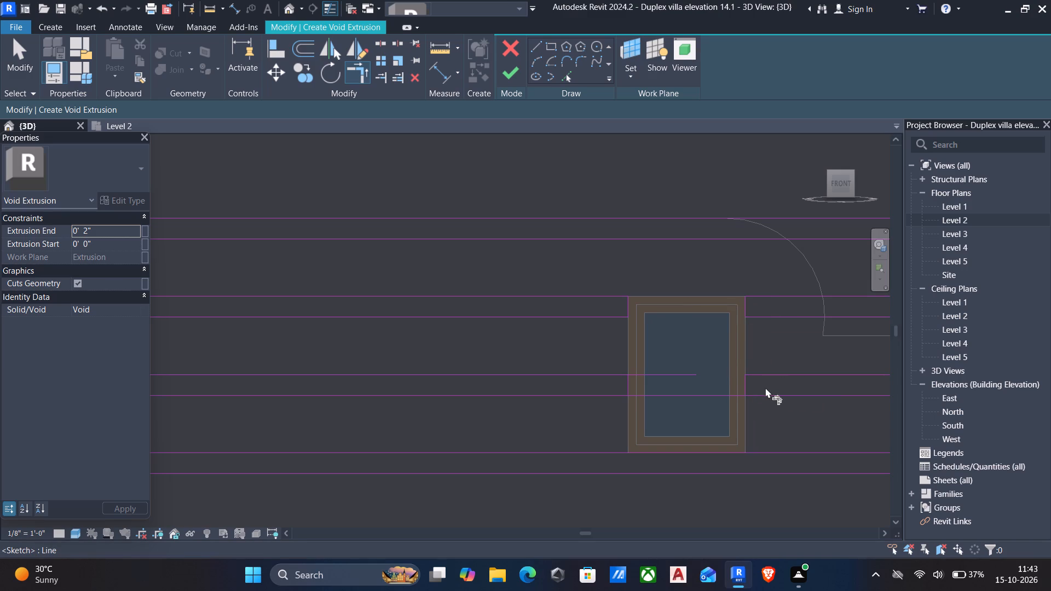
pyautogui.click(771, 392)
pyautogui.click(749, 384)
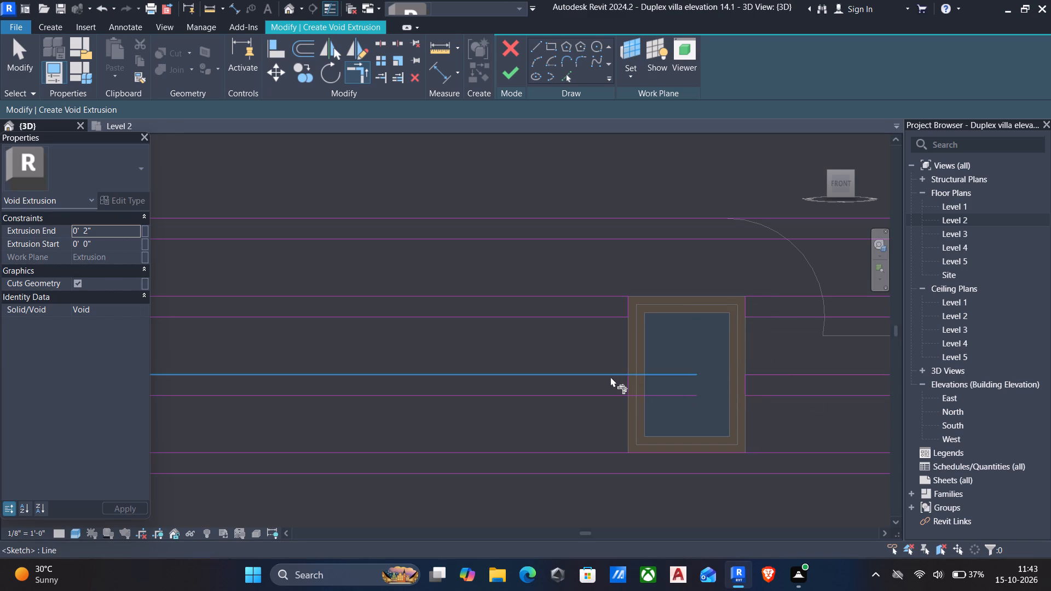
pyautogui.click(610, 376)
pyautogui.click(628, 383)
pyautogui.click(608, 395)
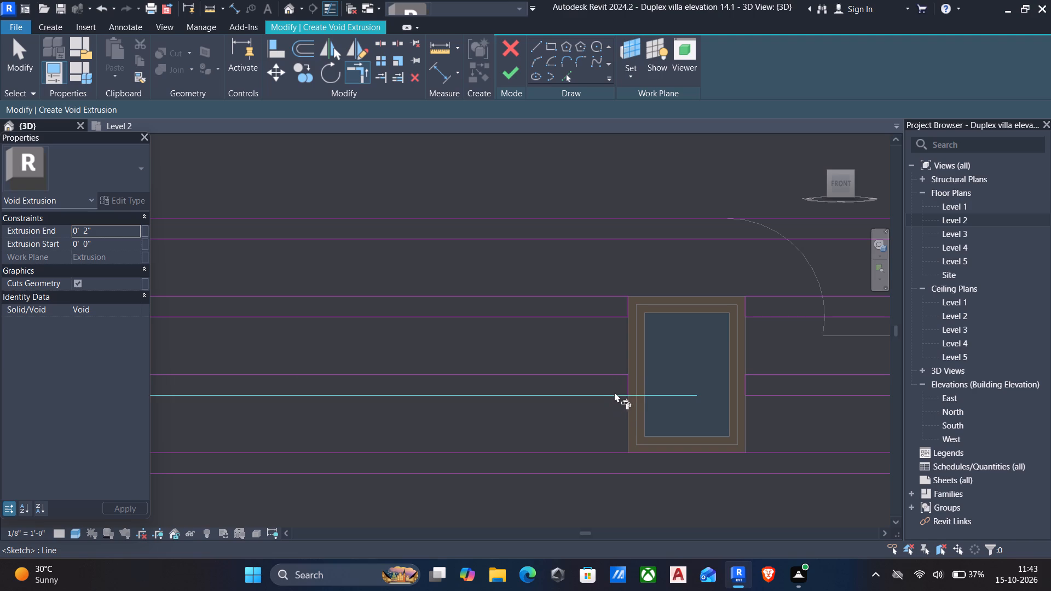
pyautogui.click(631, 389)
# Check the groove outlines on both floors and finish the void extrusion sketch.
pyautogui.scroll(-5, 665, 412)
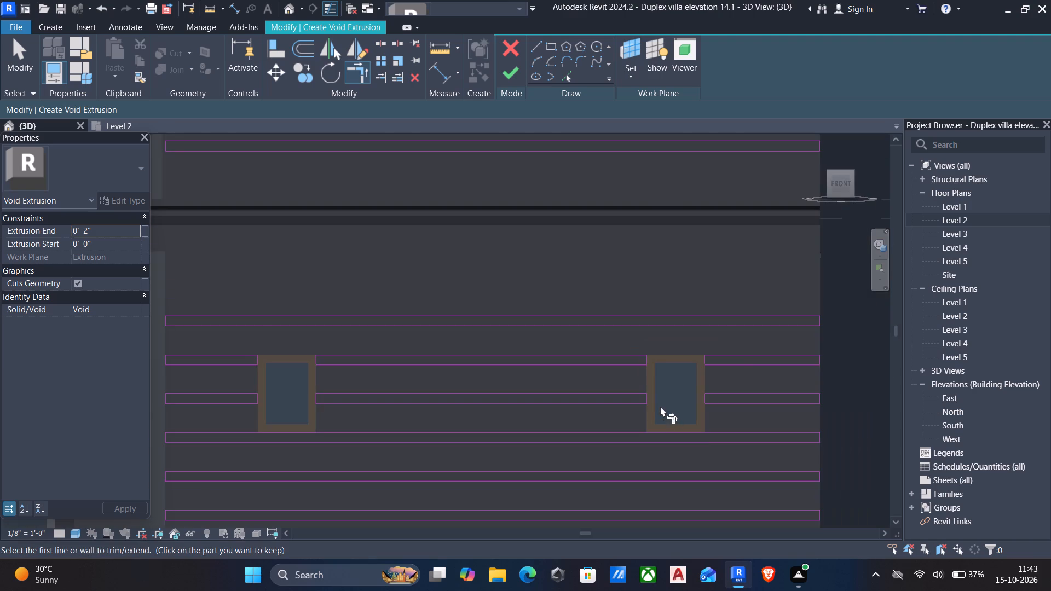
pyautogui.scroll(-4, 660, 406)
pyautogui.moveTo(660, 405); pyautogui.dragTo(677, 257, button='middle')
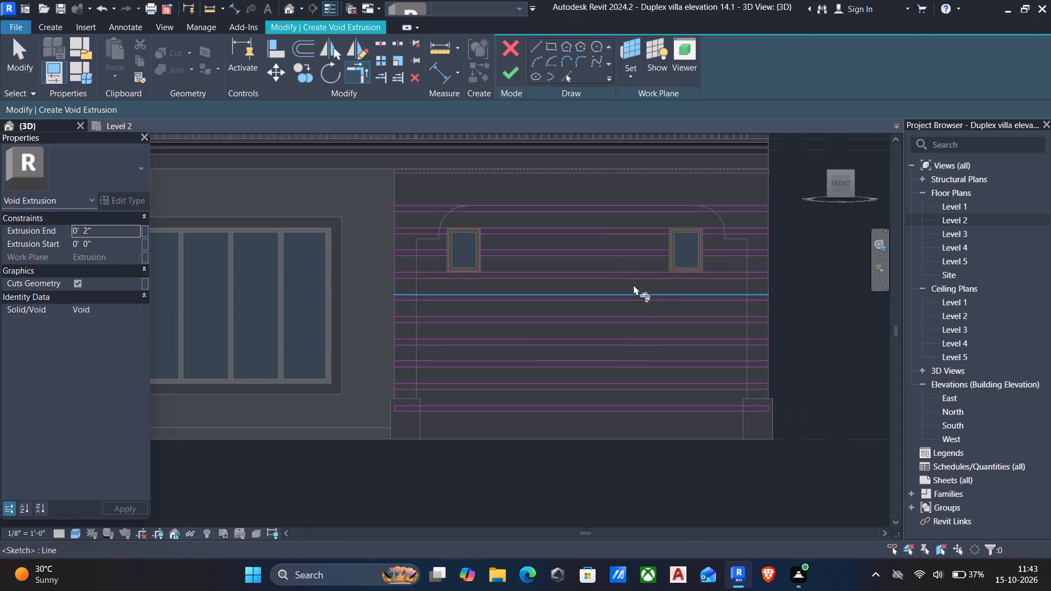
pyautogui.scroll(-4, 588, 254)
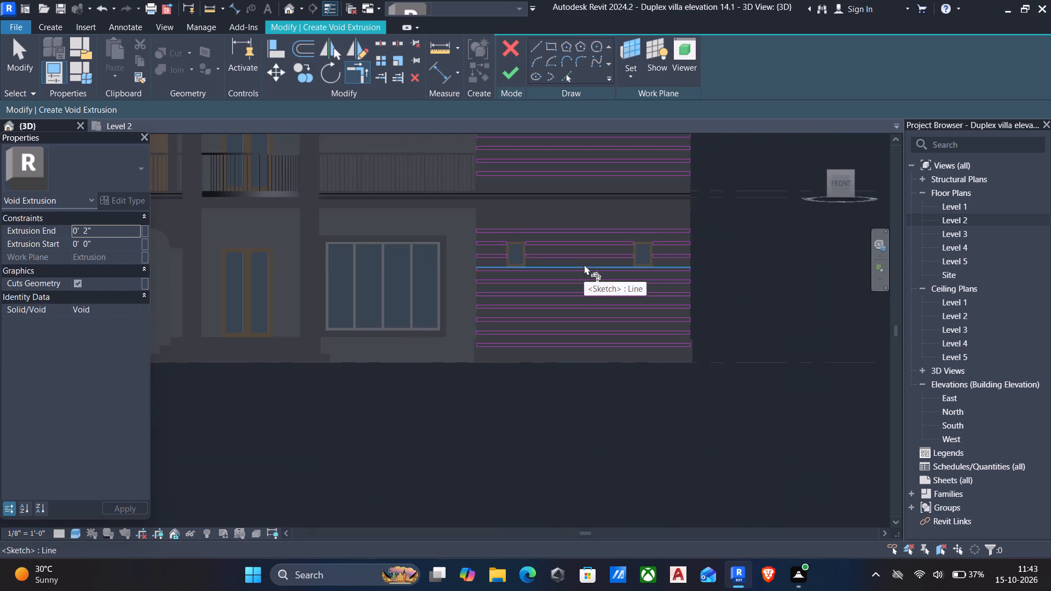
pyautogui.moveTo(584, 264); pyautogui.dragTo(612, 310, button='middle')
pyautogui.moveTo(527, 246); pyautogui.dragTo(534, 319, button='middle')
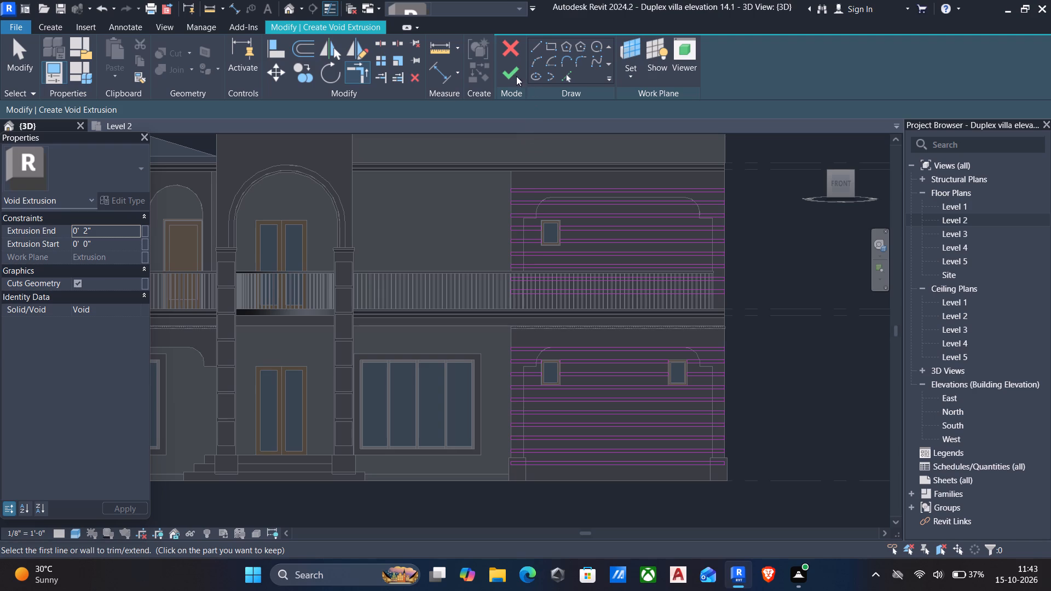
pyautogui.click(509, 73)
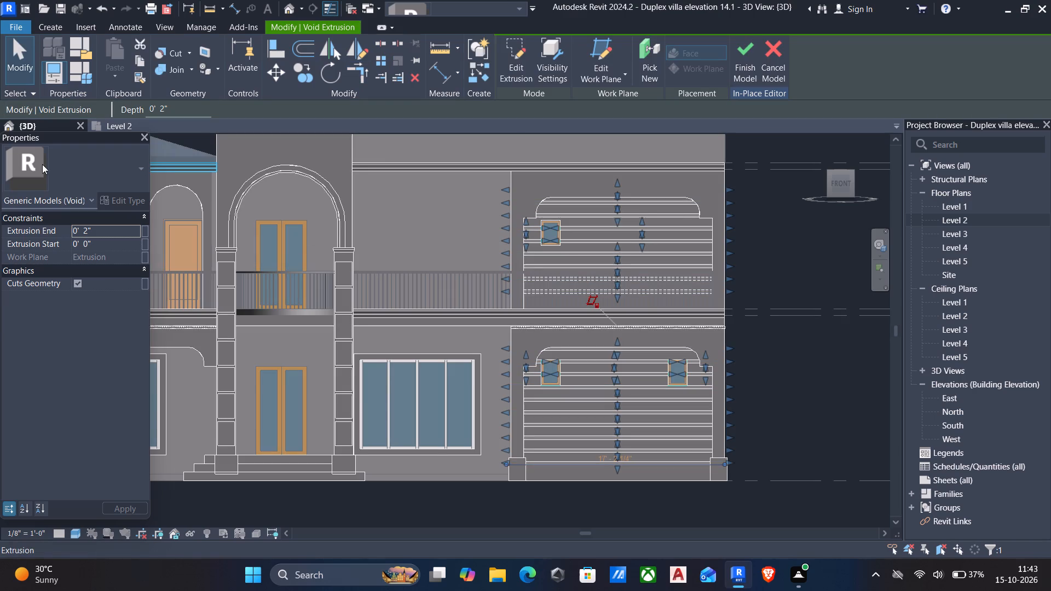
# Set the void extrusion's end to 0.5" and finish the in-place model.
pyautogui.click(104, 231)
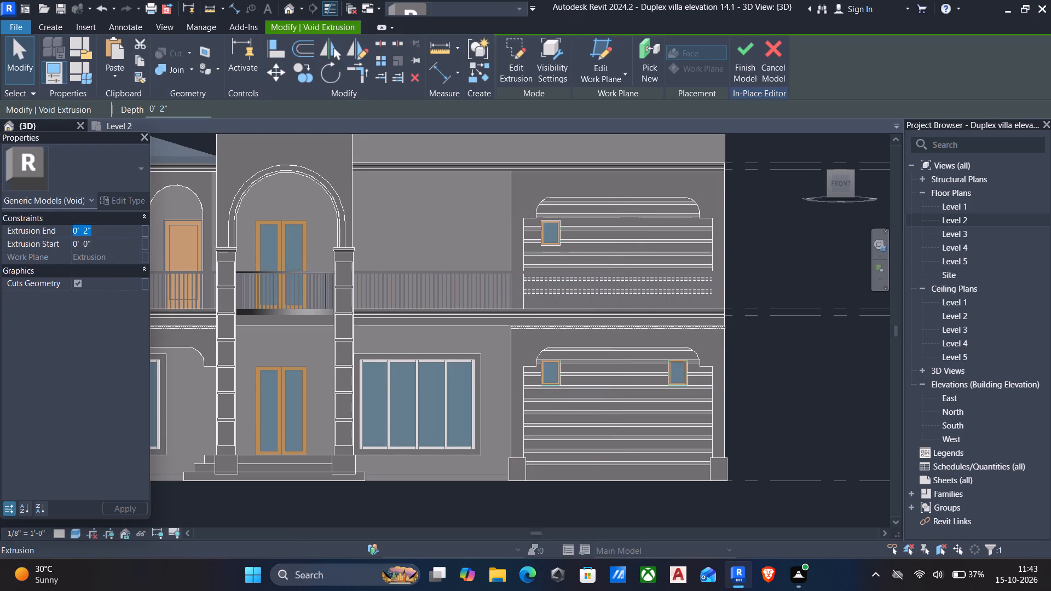
pyautogui.write('0.5"')
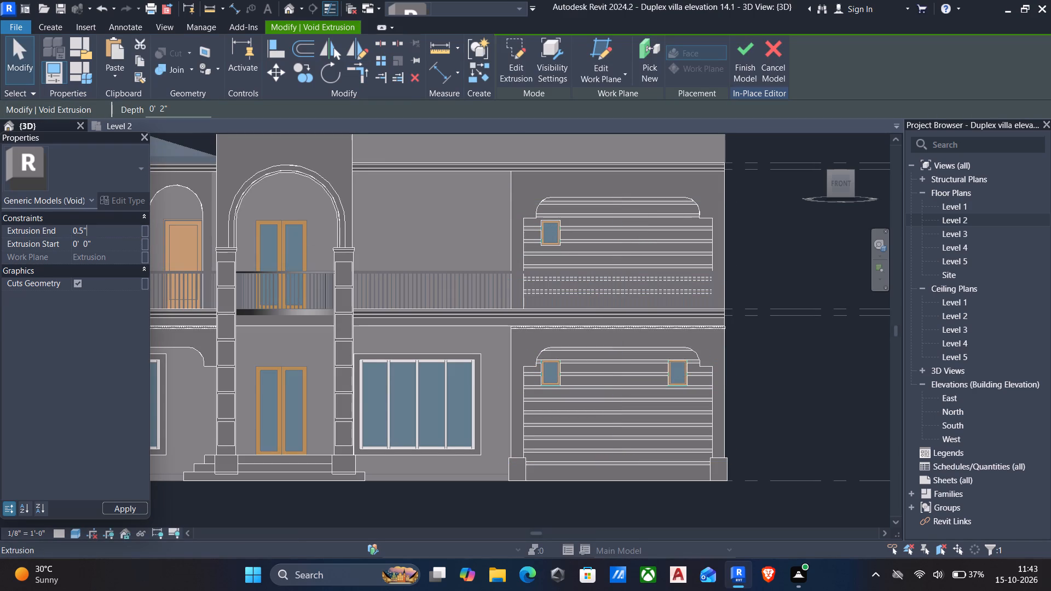
pyautogui.scroll(-2, 720, 208)
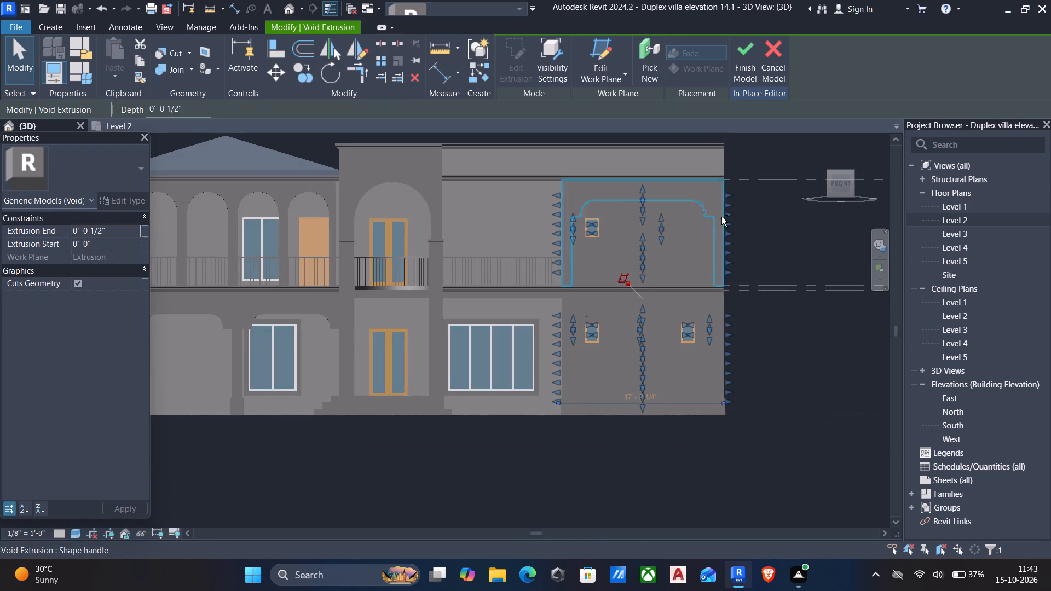
pyautogui.keyDown('shift'); pyautogui.moveTo(721, 217); pyautogui.dragTo(647, 243, button='middle'); pyautogui.keyUp('shift')
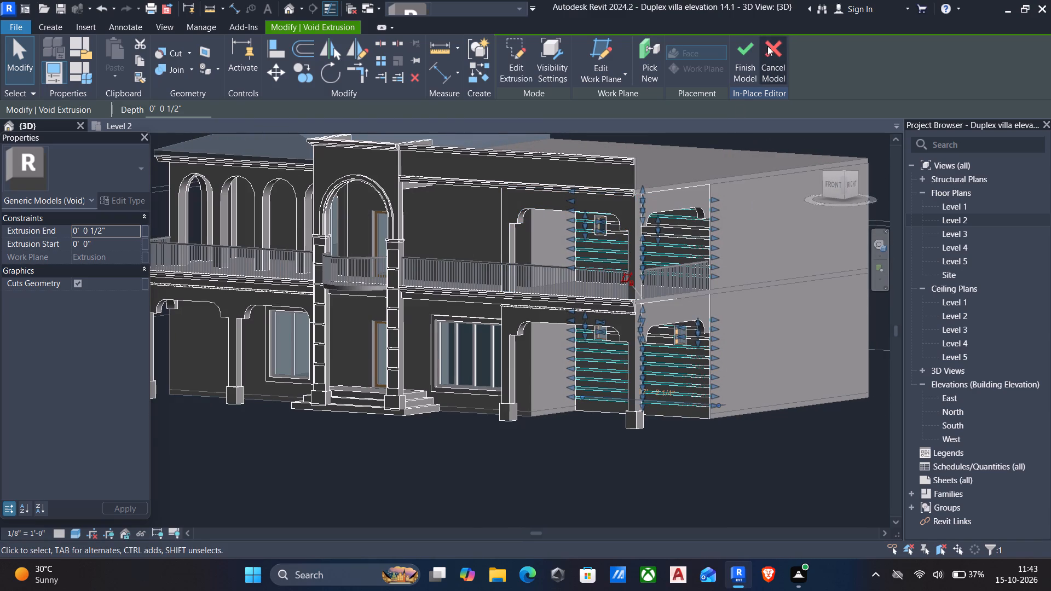
pyautogui.click(753, 45)
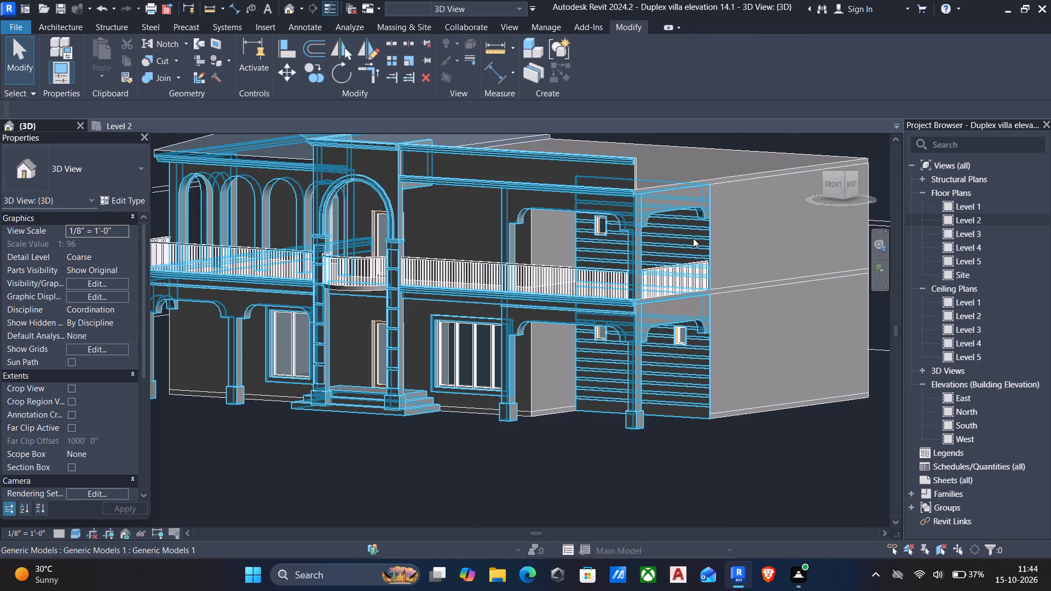
# Examine the horizontal grooves on the end wall of both floors and their depth at the building corner.
pyautogui.scroll(5, 693, 238)
pyautogui.scroll(-3, 464, 219)
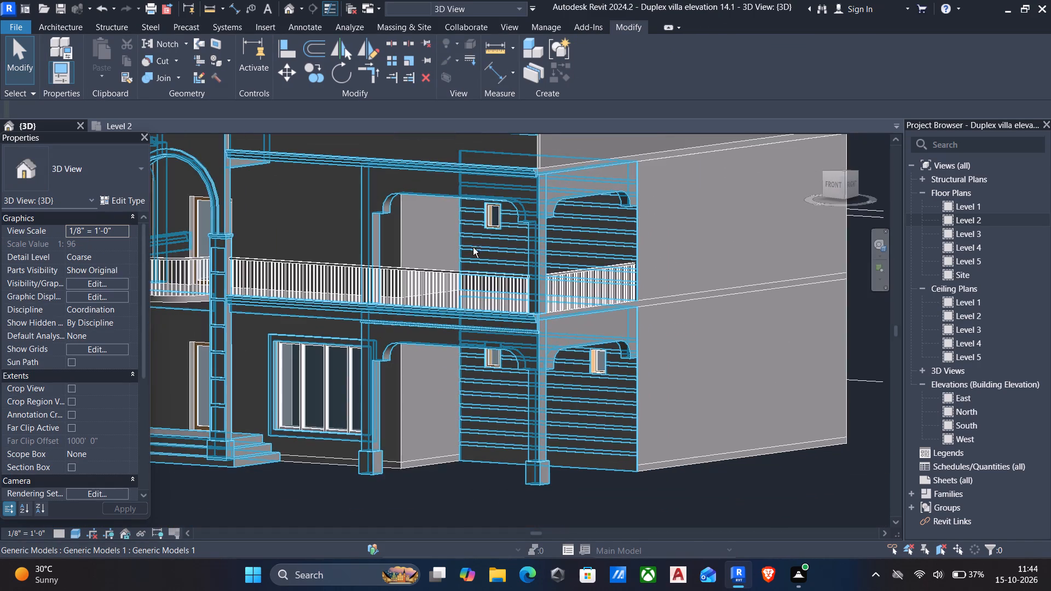
pyautogui.keyDown('shift'); pyautogui.moveTo(498, 241); pyautogui.dragTo(591, 219, button='middle'); pyautogui.keyUp('shift')
pyautogui.scroll(-3, 617, 260)
pyautogui.moveTo(614, 275); pyautogui.dragTo(585, 253, button='middle')
pyautogui.keyDown('shift'); pyautogui.moveTo(650, 251); pyautogui.dragTo(507, 286, button='middle'); pyautogui.keyUp('shift')
pyautogui.moveTo(604, 383); pyautogui.dragTo(632, 343, button='middle')
pyautogui.scroll(11, 634, 343)
pyautogui.scroll(5, 581, 292)
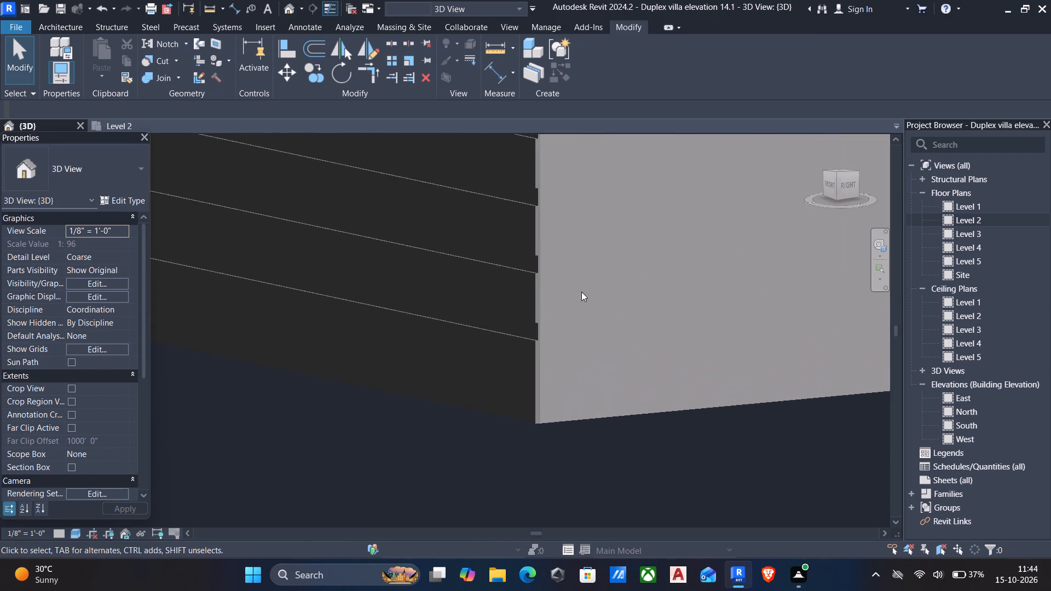
pyautogui.scroll(6, 506, 274)
pyautogui.scroll(-13, 519, 286)
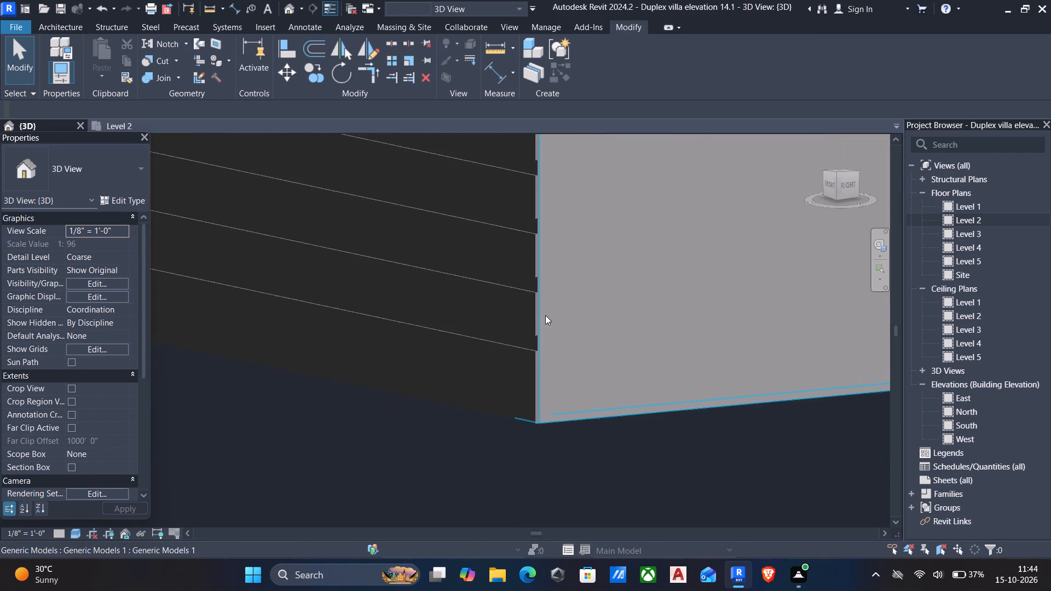
pyautogui.scroll(-12, 545, 315)
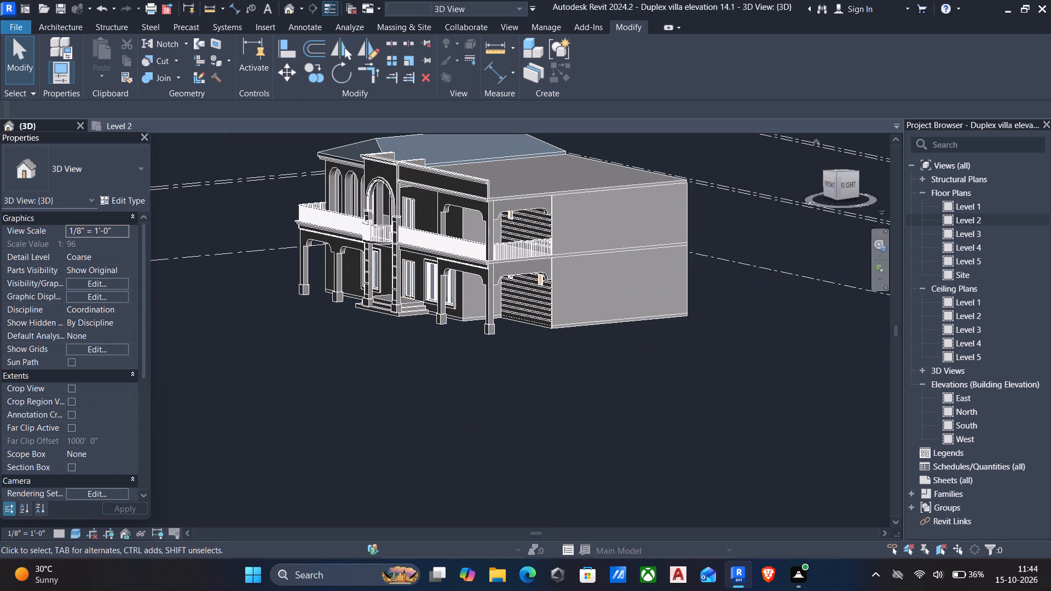
# On the Level 5 plan, draw a 4.5" wall about 28' long down the east edge from the northeast corner, located by Finish Face: Exterior.
pyautogui.doubleClick(1001, 263)
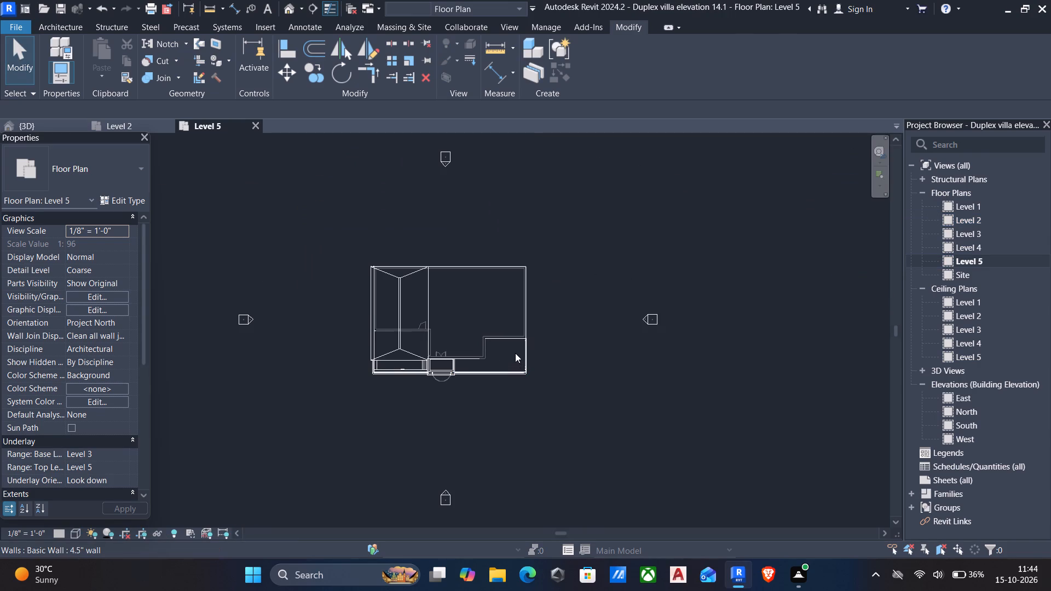
pyautogui.write('wa')
pyautogui.scroll(5, 516, 285)
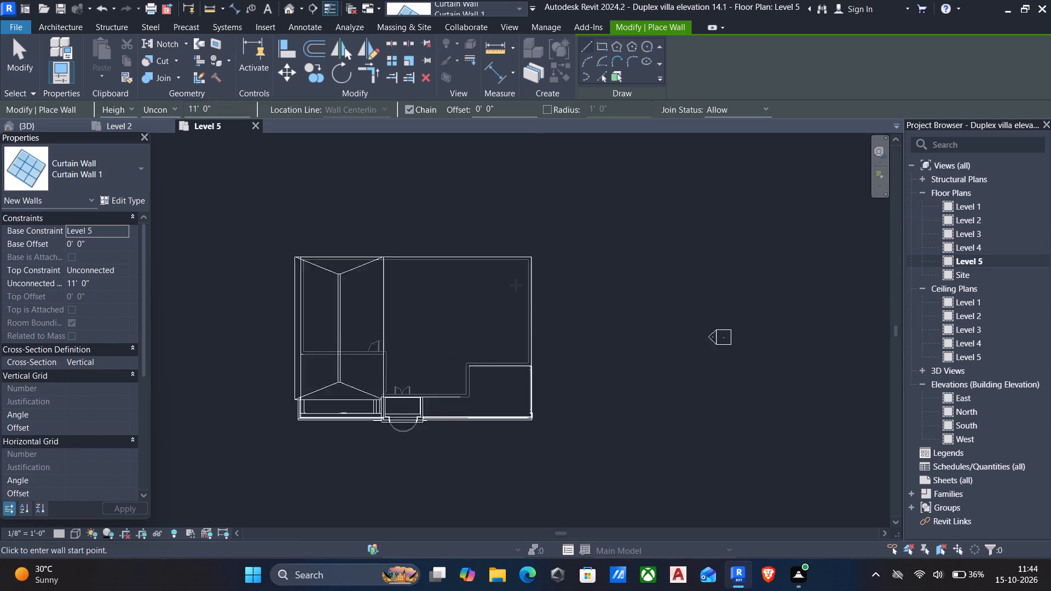
pyautogui.scroll(5, 516, 283)
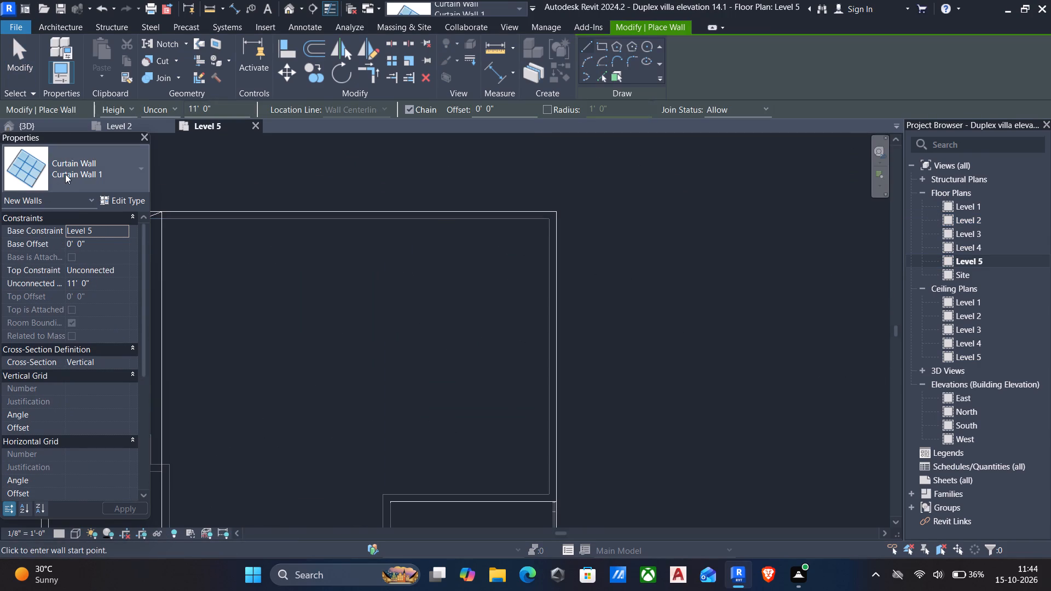
pyautogui.click(67, 173)
pyautogui.scroll(16, 72, 289)
pyautogui.click(58, 248)
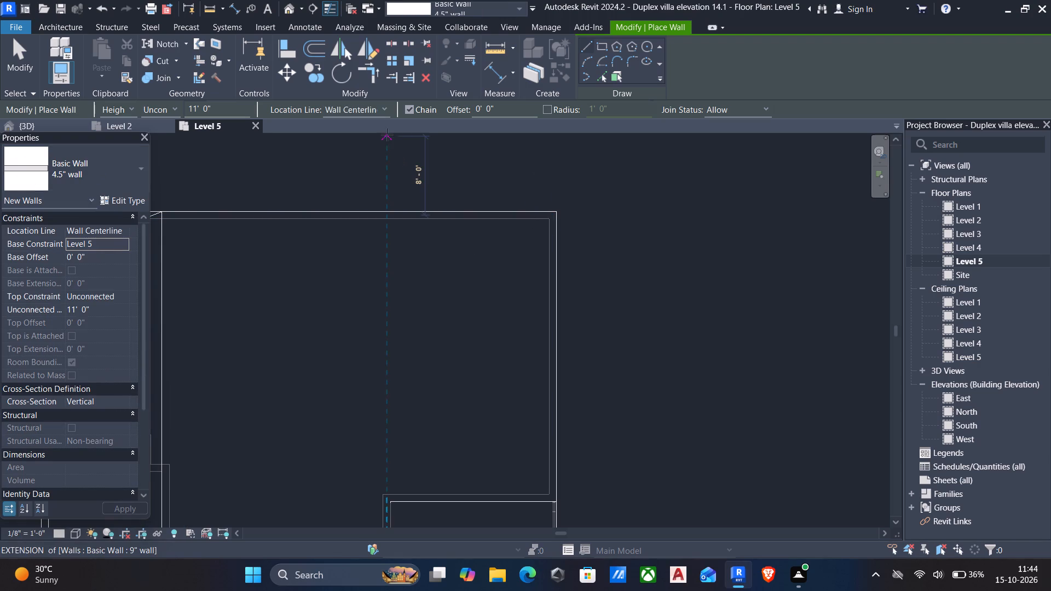
pyautogui.click(380, 110)
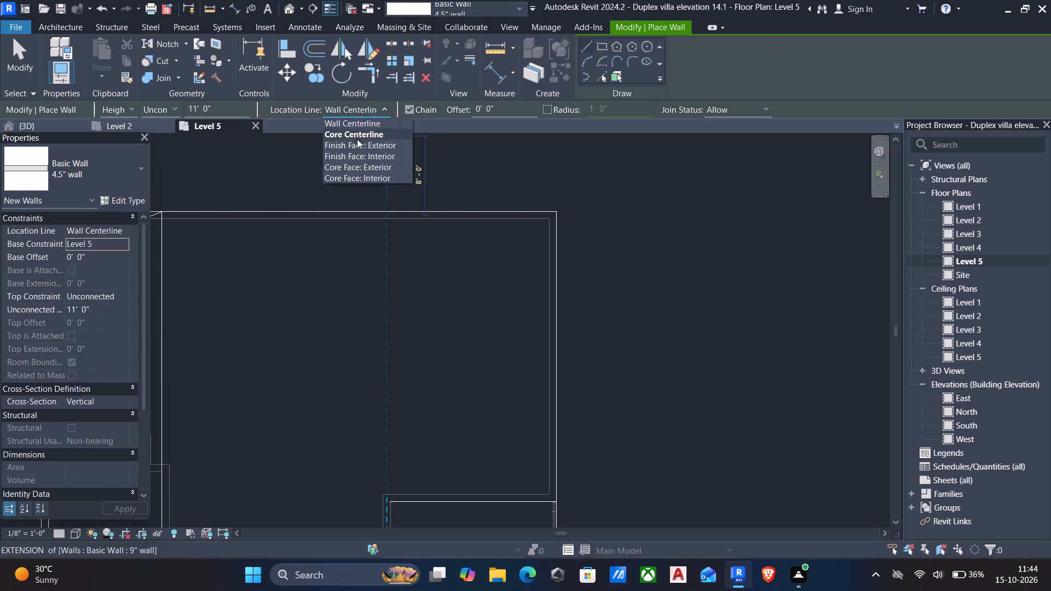
pyautogui.click(360, 144)
pyautogui.click(555, 212)
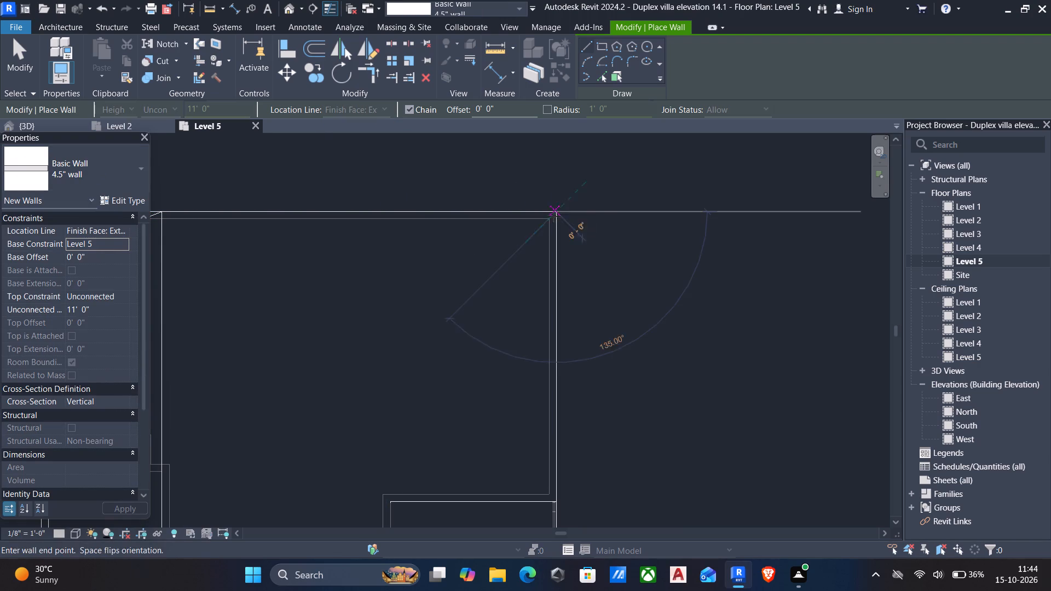
pyautogui.moveTo(561, 334); pyautogui.dragTo(531, 267, button='middle')
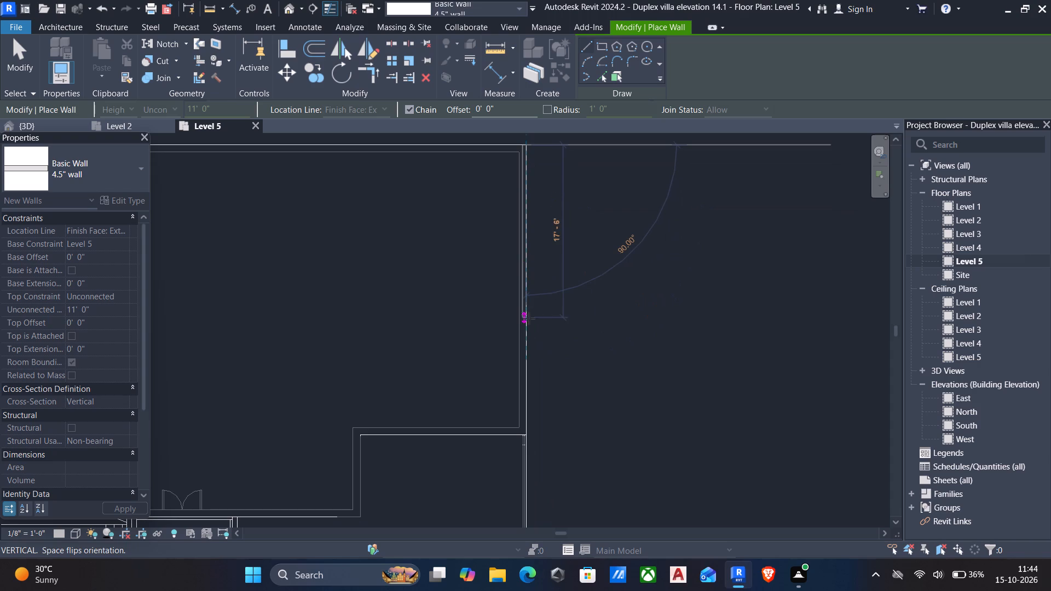
pyautogui.click(526, 419)
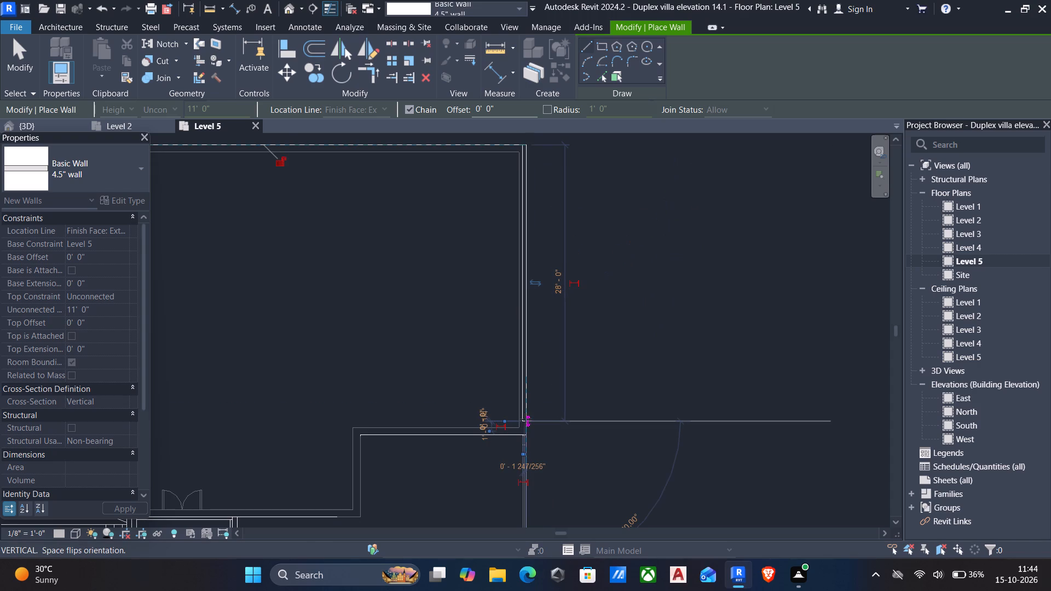
pyautogui.press('Escape')
# Draw a 4.5" wall about 39'-7" long on Level 5 along the north edge, from the east wall to the sloped roof, flipped inward.
pyautogui.moveTo(347, 303); pyautogui.dragTo(526, 392, button='middle')
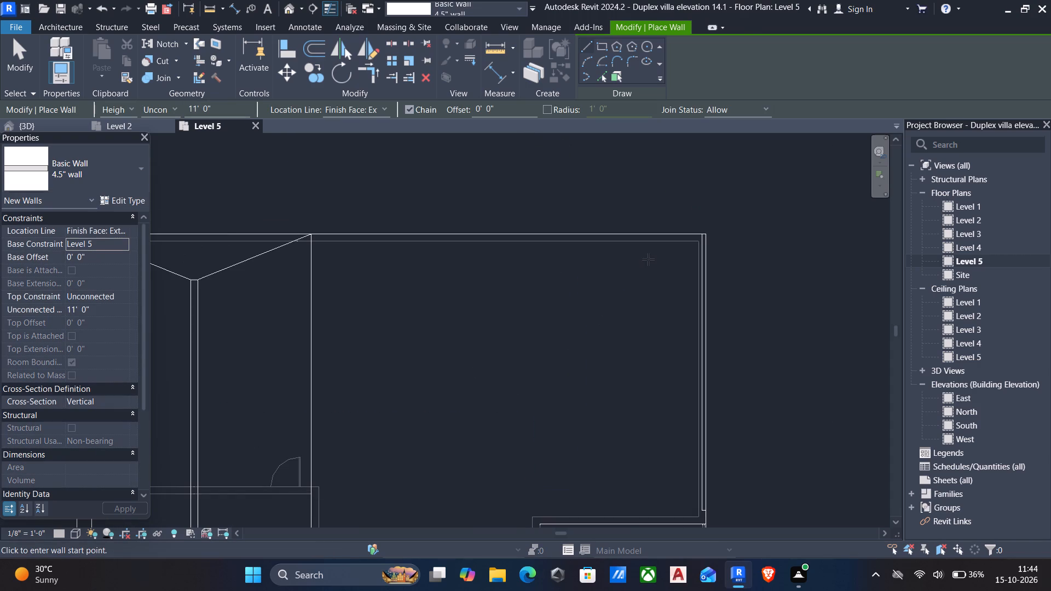
pyautogui.scroll(4, 704, 233)
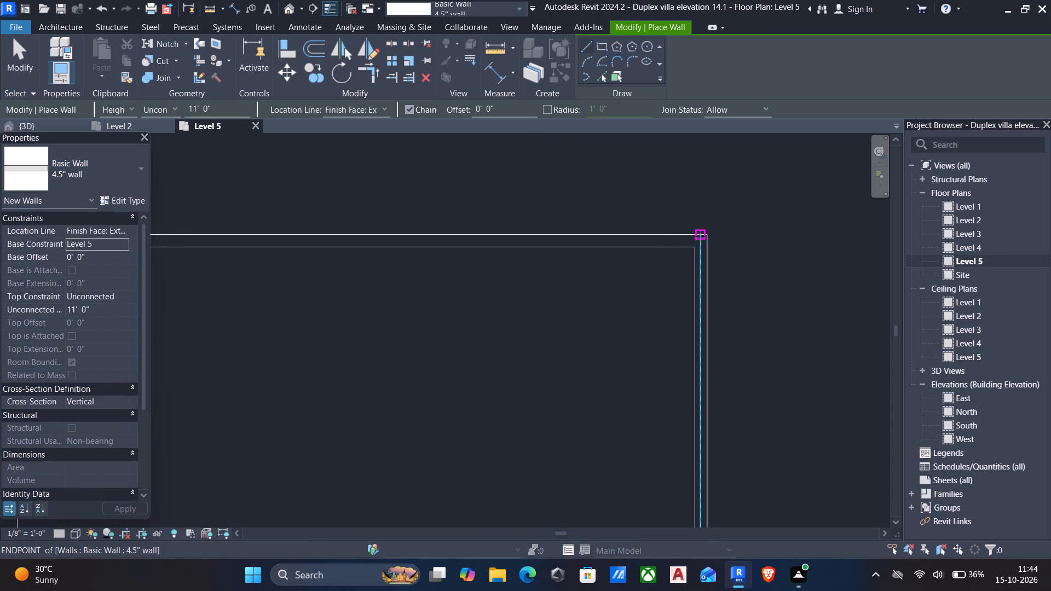
pyautogui.click(700, 236)
pyautogui.press('space')
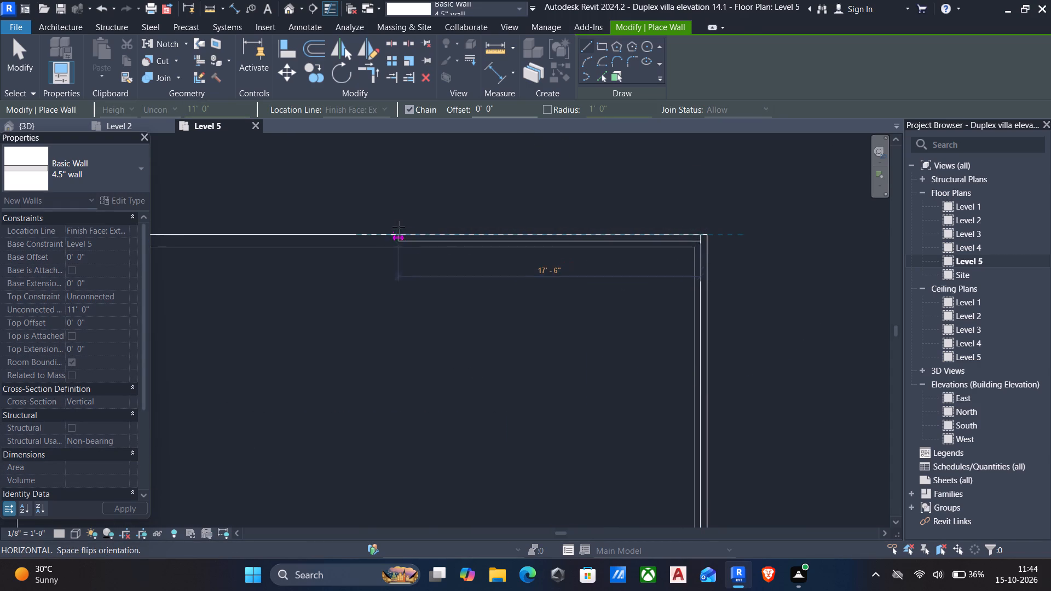
pyautogui.scroll(-4, 389, 239)
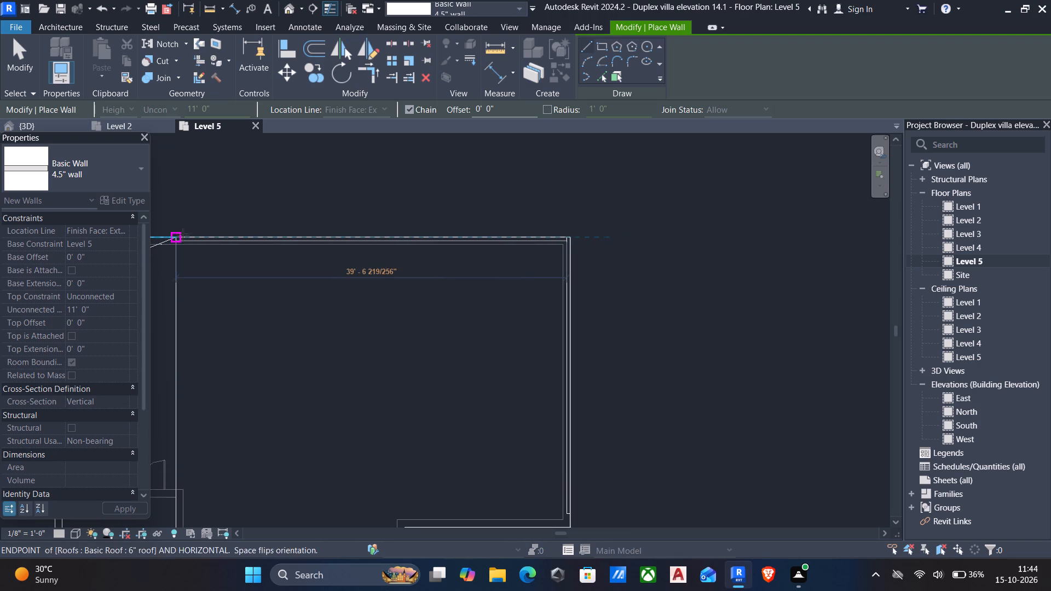
pyautogui.scroll(9, 183, 235)
pyautogui.click(162, 240)
pyautogui.press('Escape')
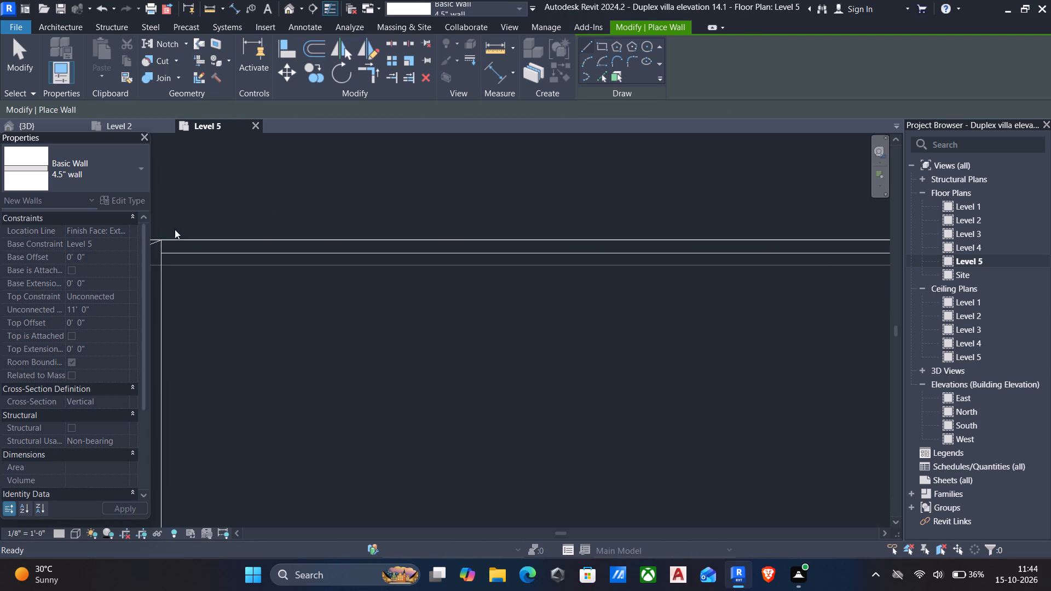
# On the Level 5 plan, trim the front parapet wall and the east 4.5" wall into a corner at the southeast.
pyautogui.click(289, 10)
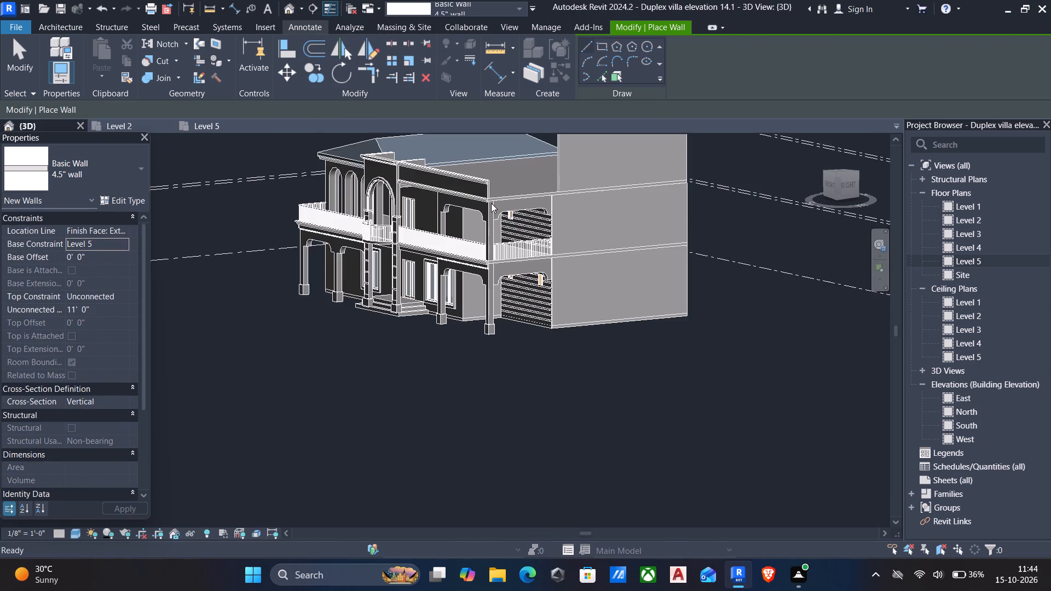
pyautogui.scroll(-5, 516, 231)
pyautogui.keyDown('shift'); pyautogui.moveTo(547, 235); pyautogui.dragTo(518, 242, button='middle'); pyautogui.keyUp('shift')
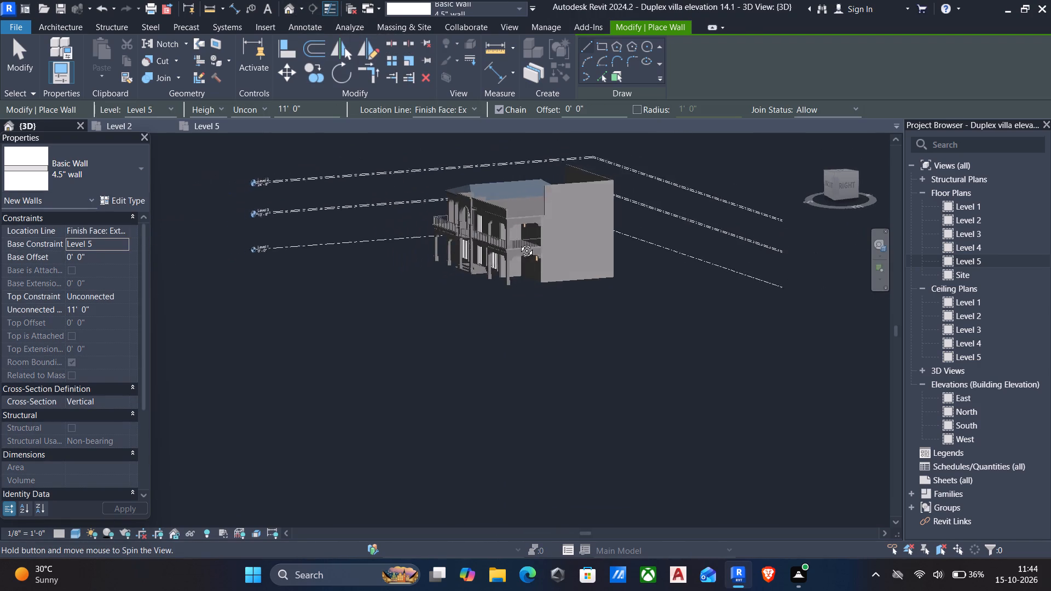
pyautogui.keyDown('shift'); pyautogui.moveTo(518, 242); pyautogui.dragTo(581, 361, button='middle'); pyautogui.keyUp('shift')
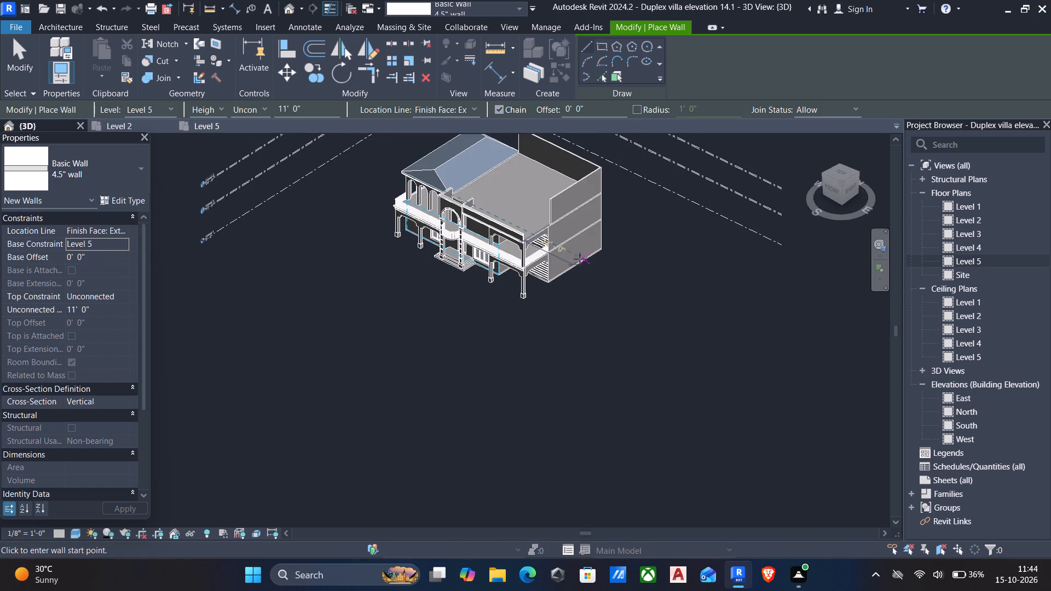
pyautogui.press('Escape')
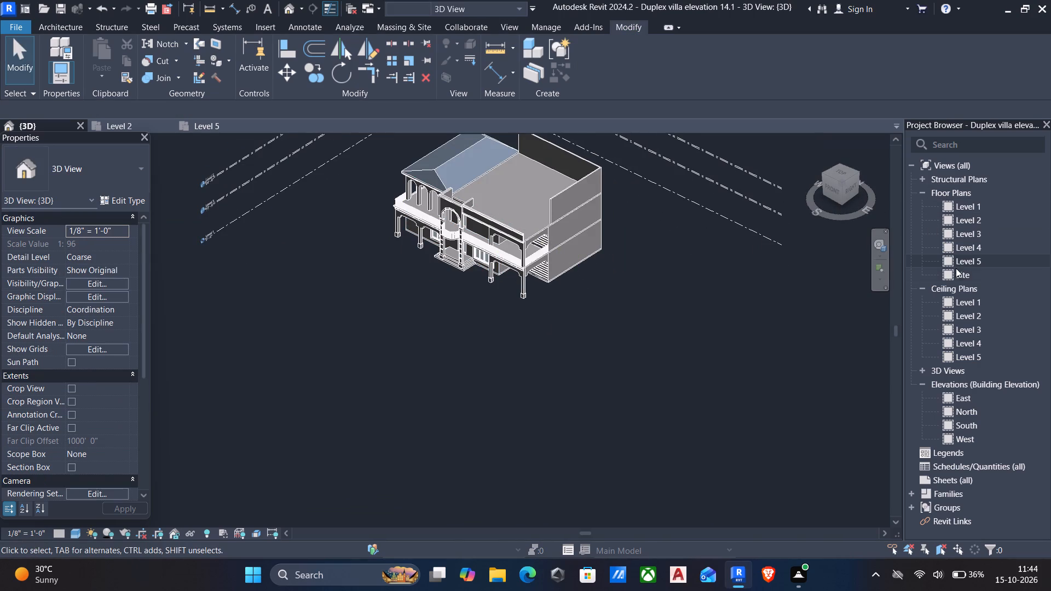
pyautogui.doubleClick(969, 261)
pyautogui.scroll(-15, 764, 307)
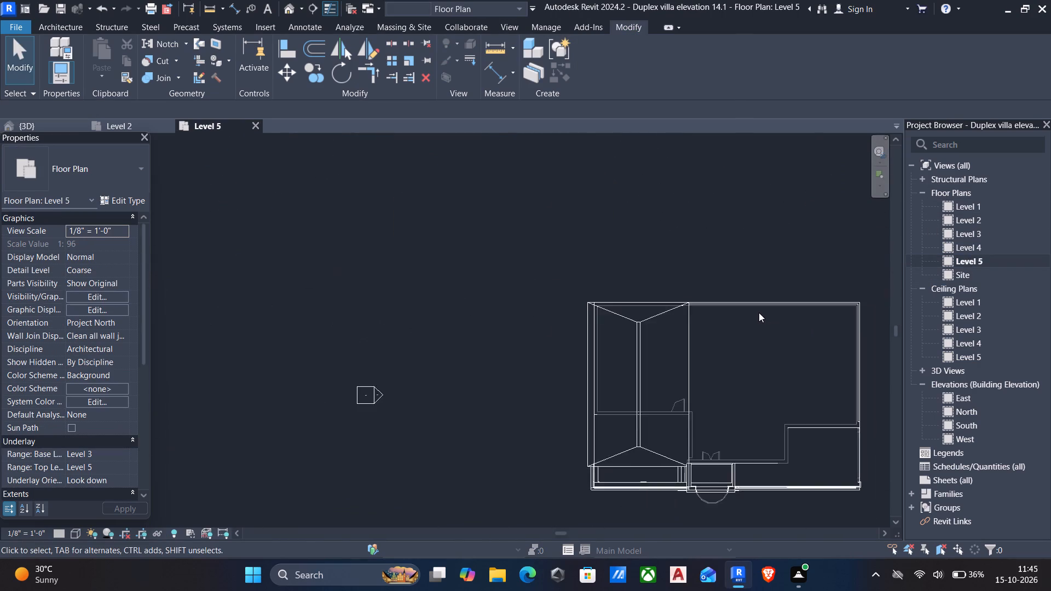
pyautogui.scroll(-6, 759, 312)
pyautogui.moveTo(748, 312); pyautogui.dragTo(647, 265, button='middle')
pyautogui.press('t')
pyautogui.press('r')
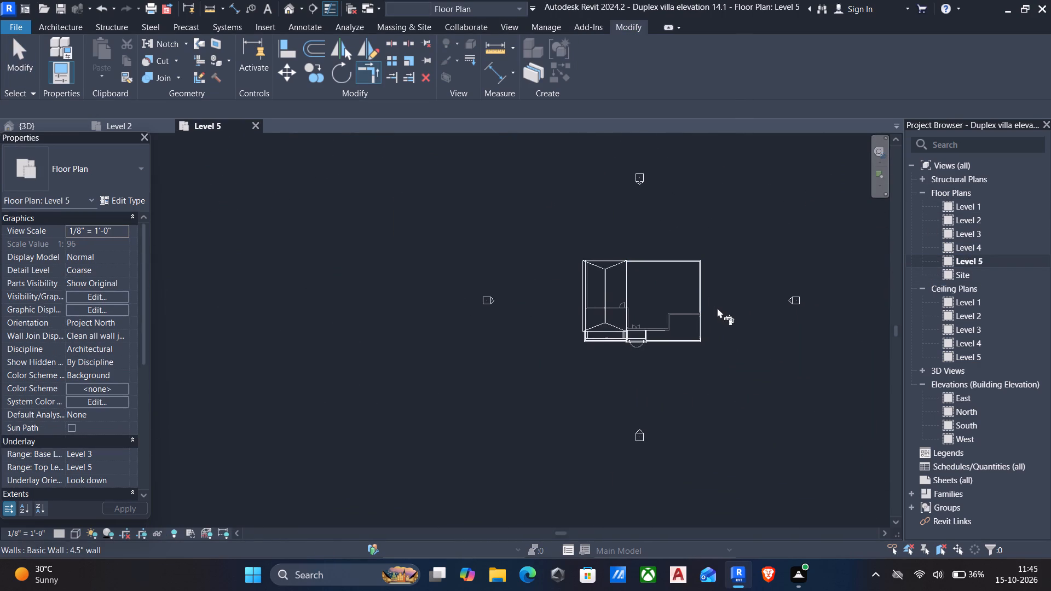
pyautogui.scroll(5, 708, 319)
pyautogui.scroll(5, 681, 358)
pyautogui.click(681, 358)
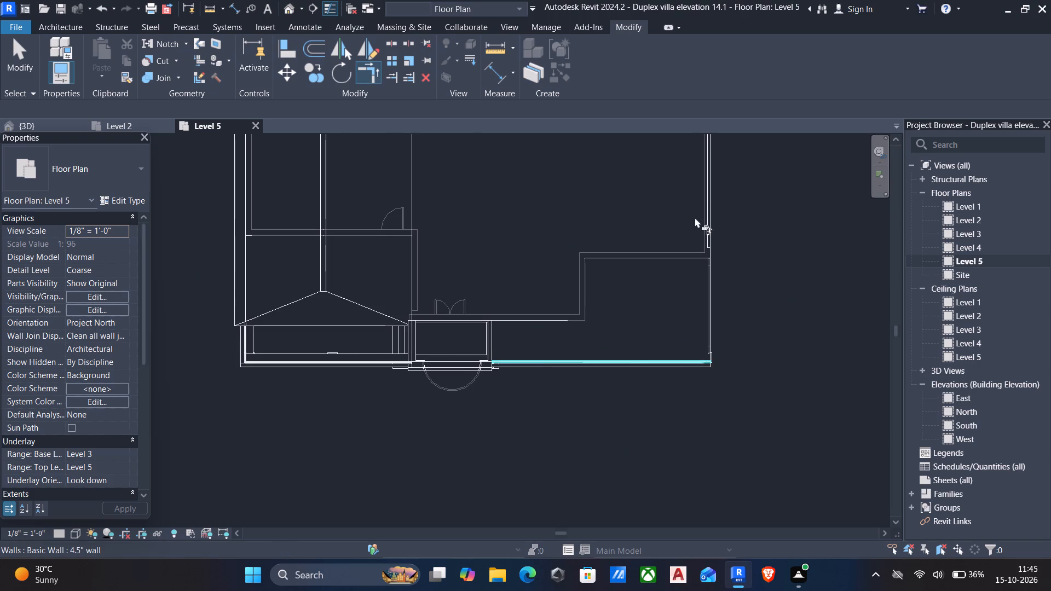
pyautogui.click(713, 211)
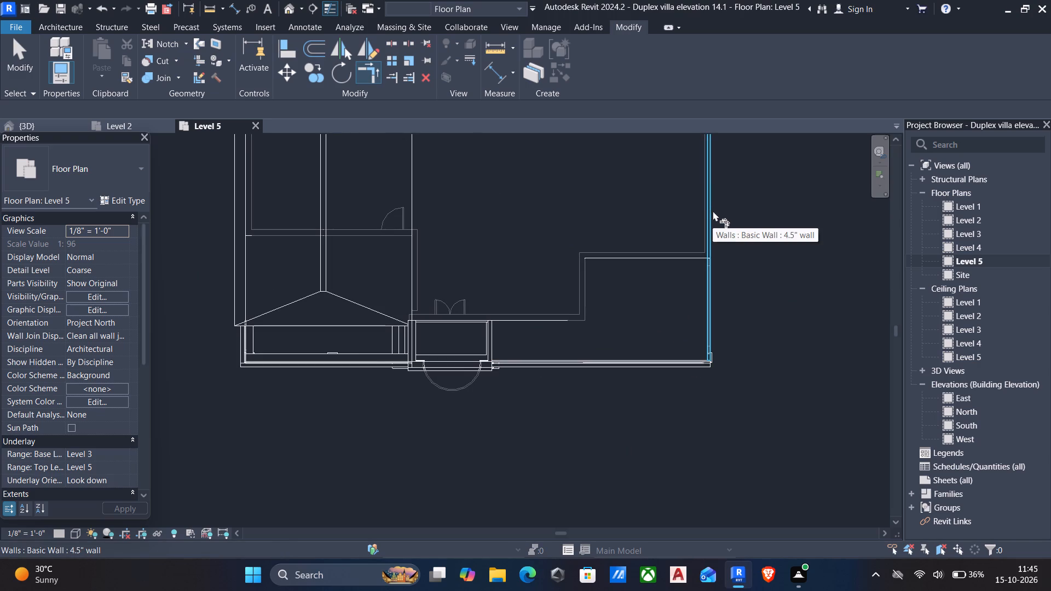
pyautogui.press('Escape')
pyautogui.click(289, 8)
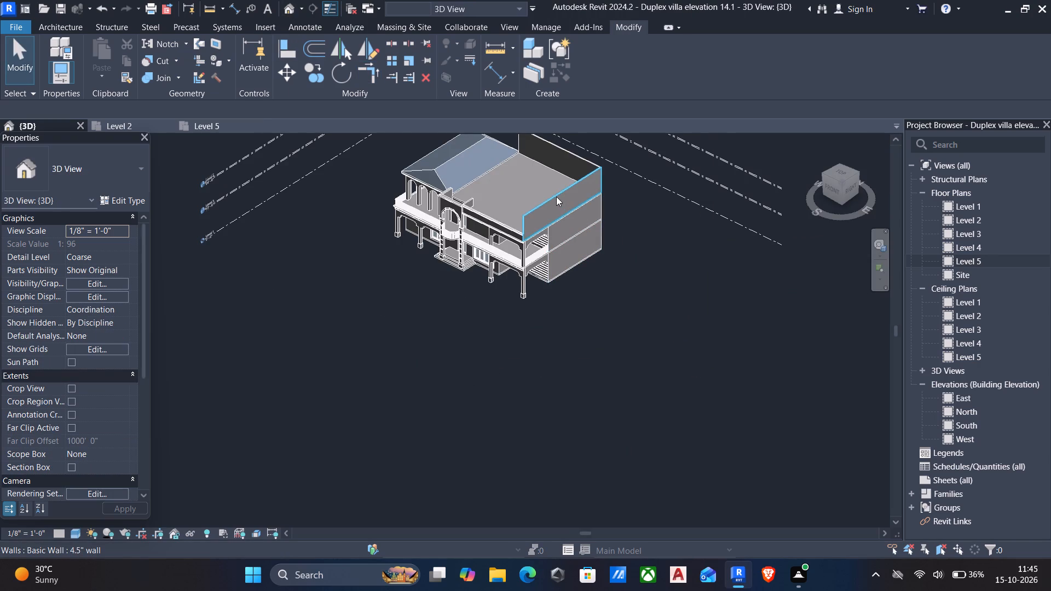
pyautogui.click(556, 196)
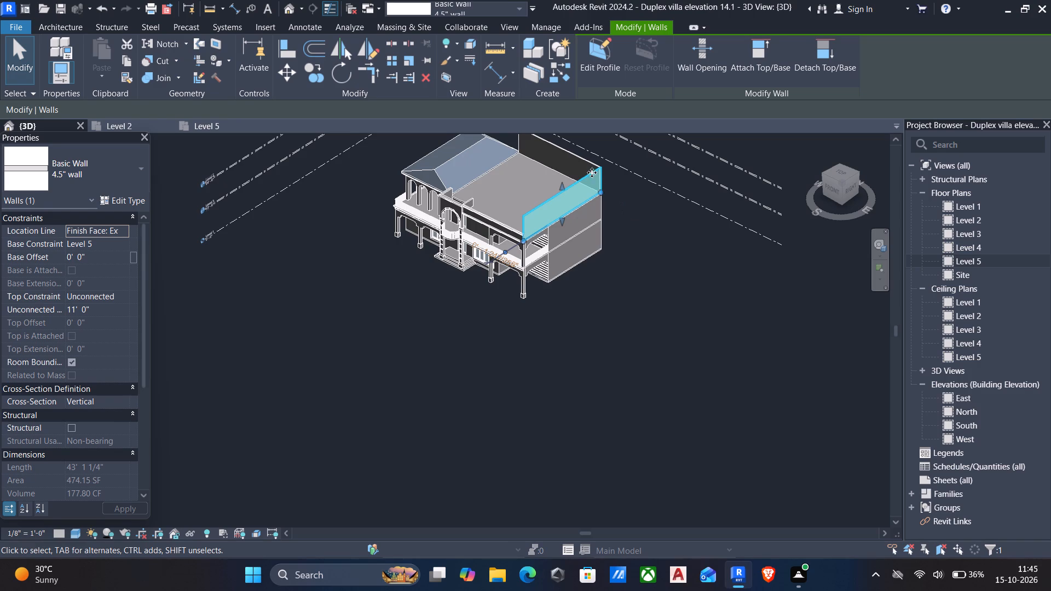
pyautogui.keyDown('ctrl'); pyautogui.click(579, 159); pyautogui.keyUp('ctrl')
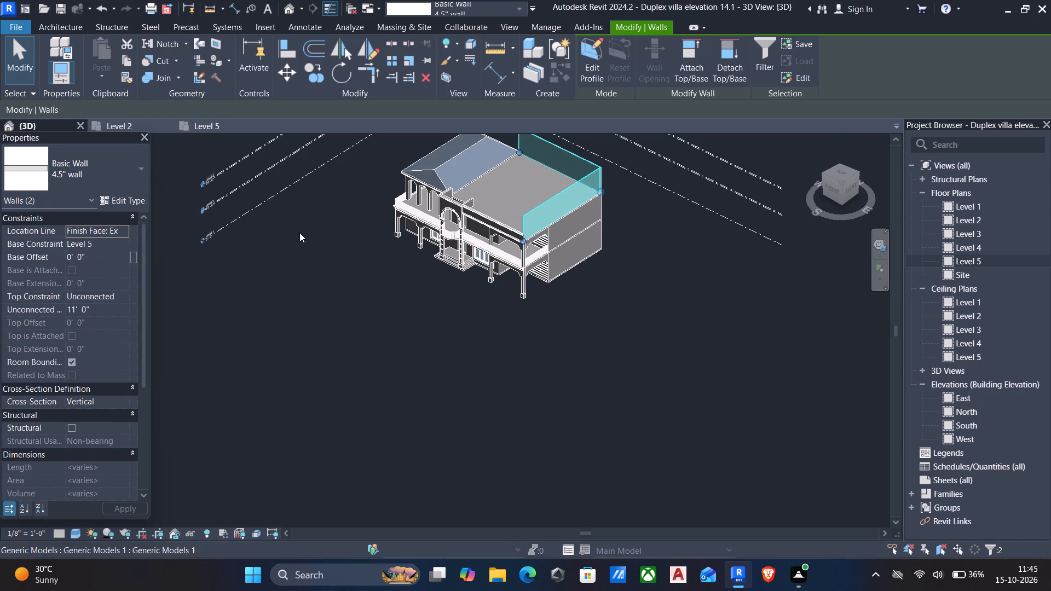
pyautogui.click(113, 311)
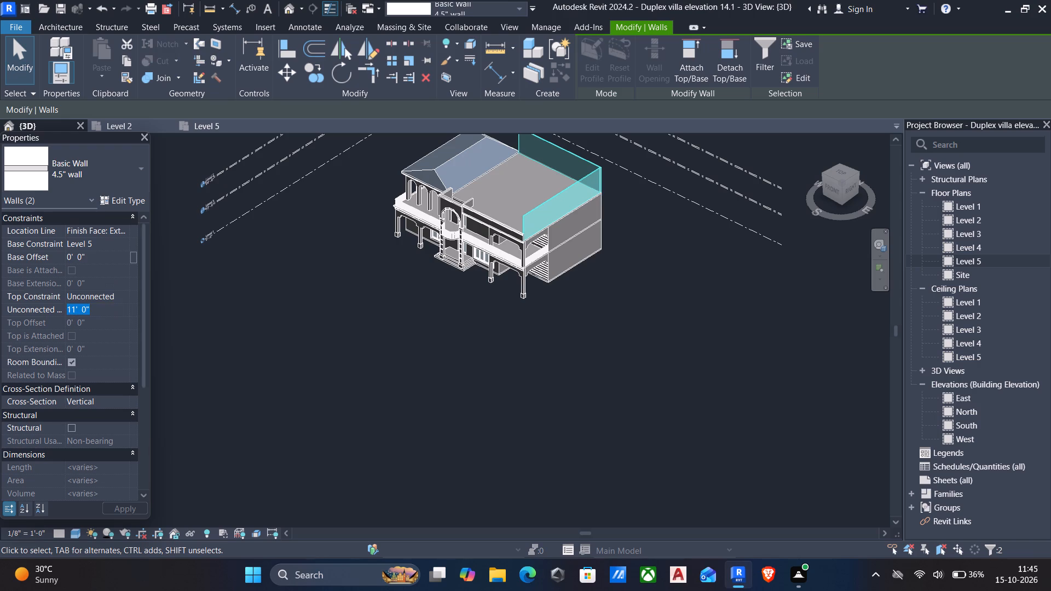
# Align the tops of the Level 5 east and north walls to the top of the front 4.5" parapet wall.
pyautogui.write('al')
pyautogui.scroll(5, 586, 223)
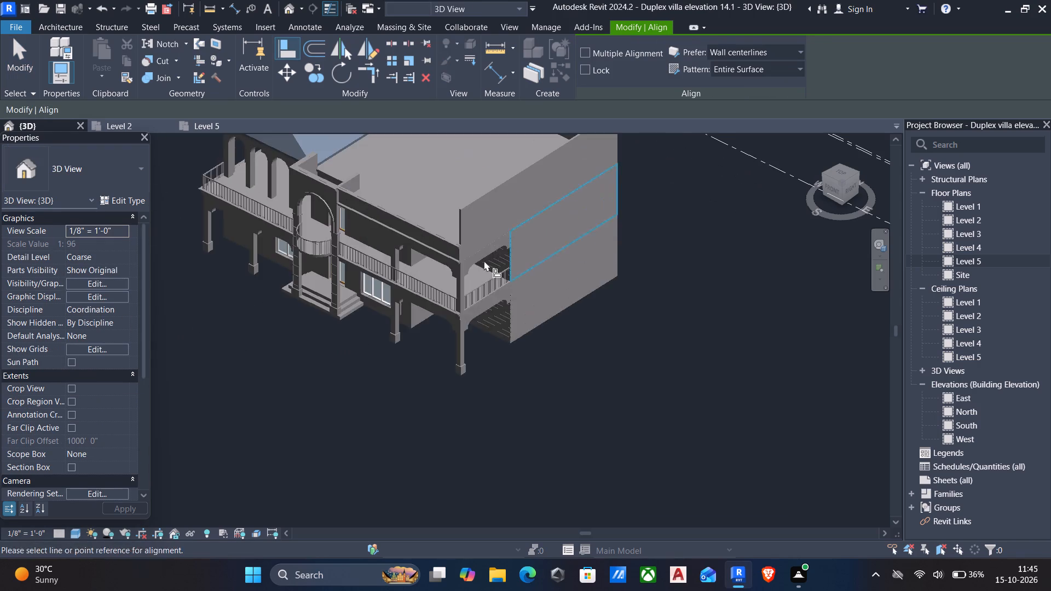
pyautogui.scroll(5, 471, 264)
pyautogui.scroll(5, 436, 227)
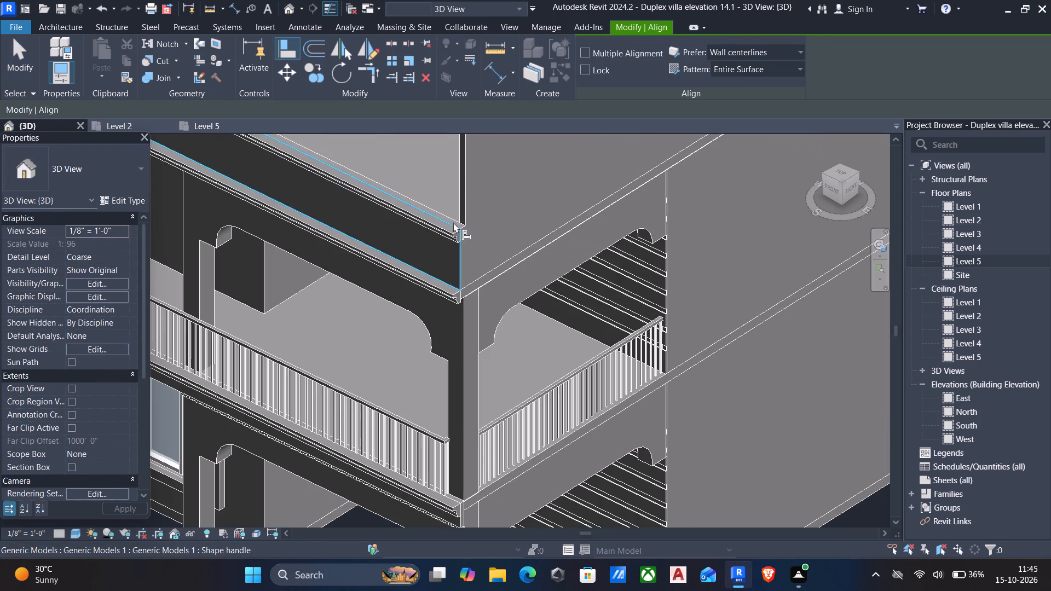
pyautogui.click(456, 221)
pyautogui.press('Escape')
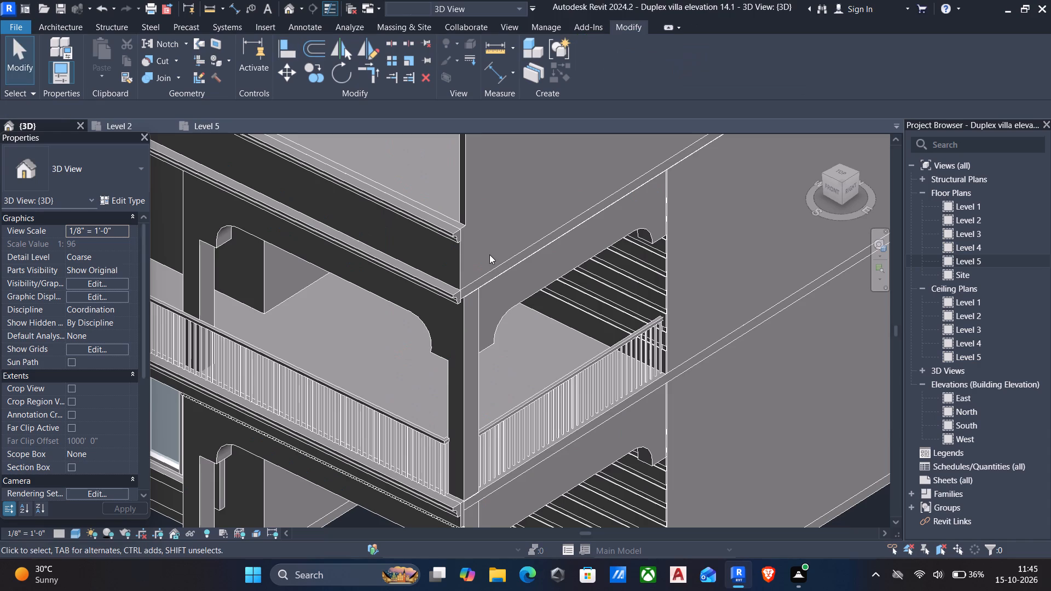
pyautogui.write('al')
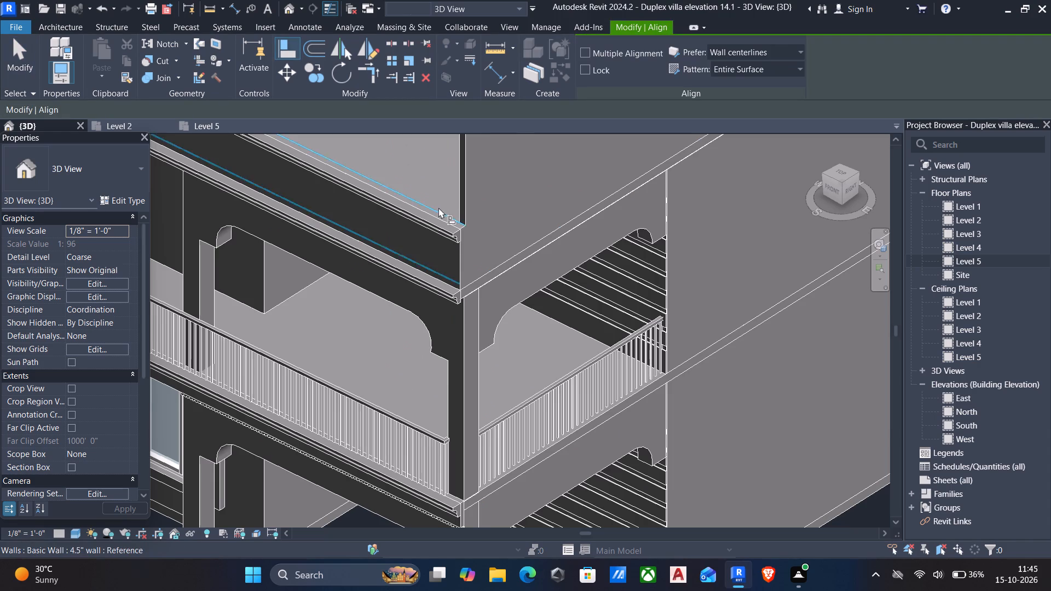
pyautogui.click(438, 214)
pyautogui.scroll(-11, 434, 228)
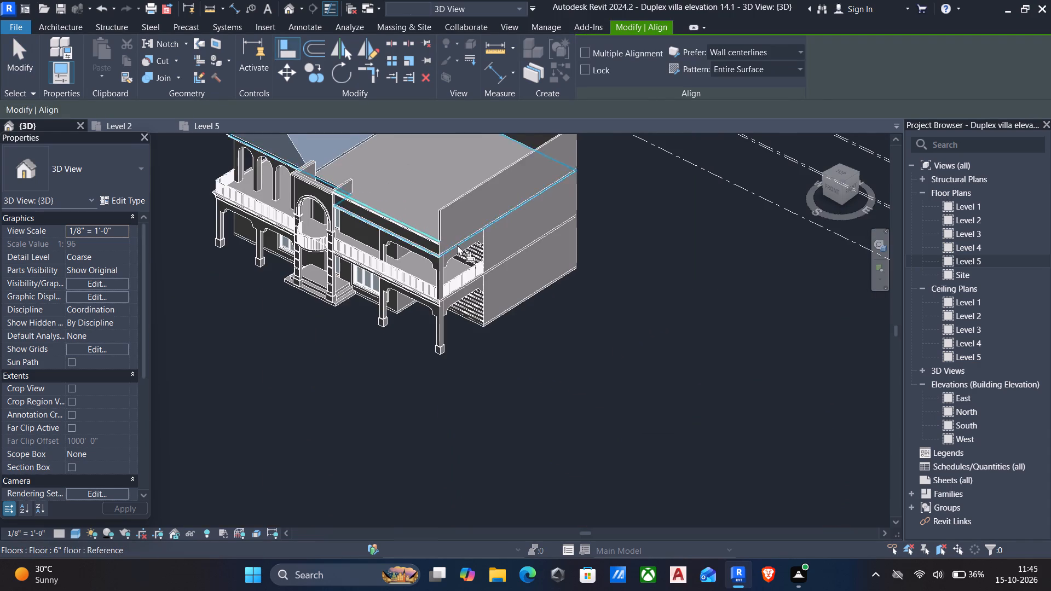
pyautogui.keyDown('ctrl'); pyautogui.click(481, 180); pyautogui.keyUp('ctrl')
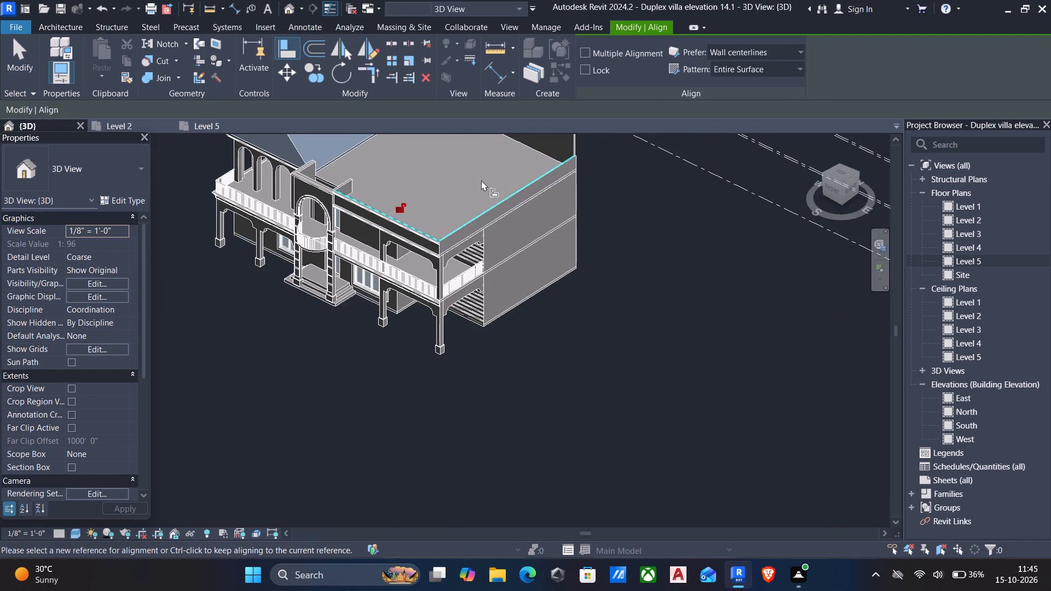
pyautogui.moveTo(465, 244); pyautogui.dragTo(461, 376, button='middle')
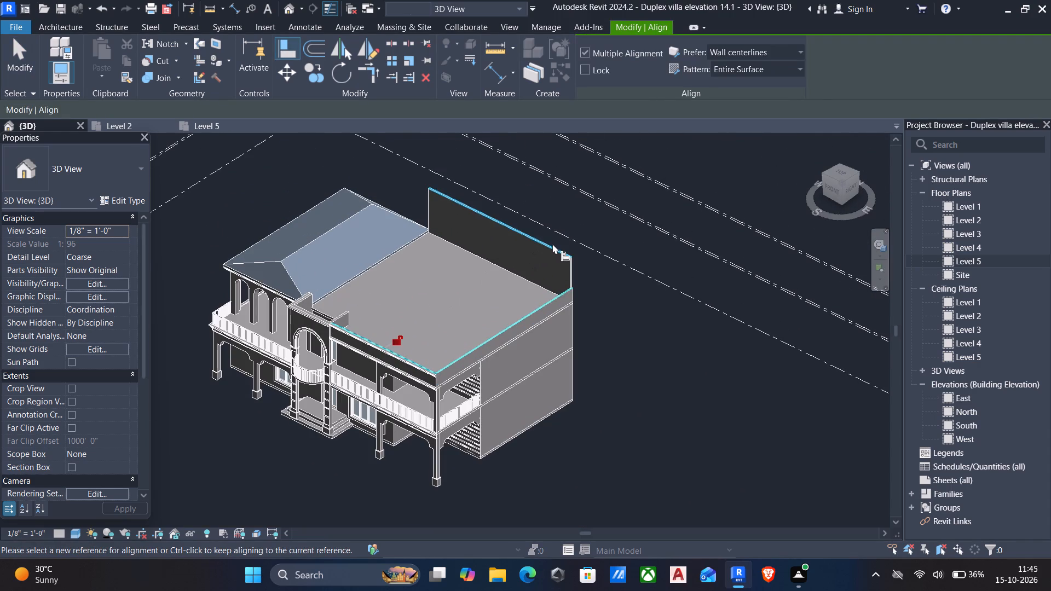
pyautogui.keyDown('ctrl'); pyautogui.click(552, 244); pyautogui.keyUp('ctrl')
pyautogui.press('Escape')
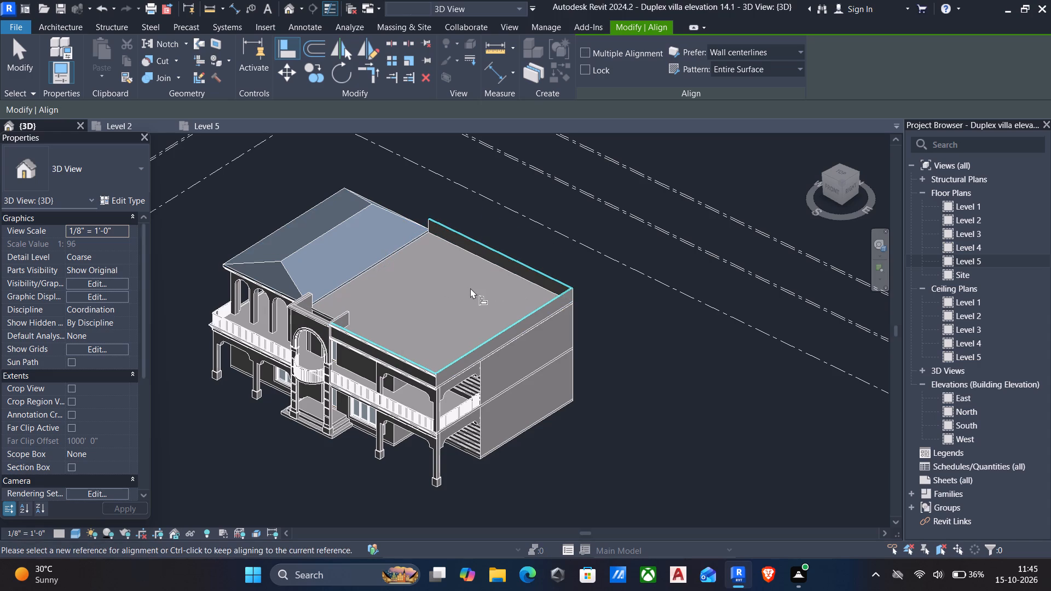
# Examine the roof-edge walls and the whole front facade in 3D.
pyautogui.keyDown('shift'); pyautogui.moveTo(470, 314); pyautogui.dragTo(523, 197, button='middle'); pyautogui.keyUp('shift')
pyautogui.keyDown('shift'); pyautogui.middleClick(525, 196); pyautogui.keyUp('shift')
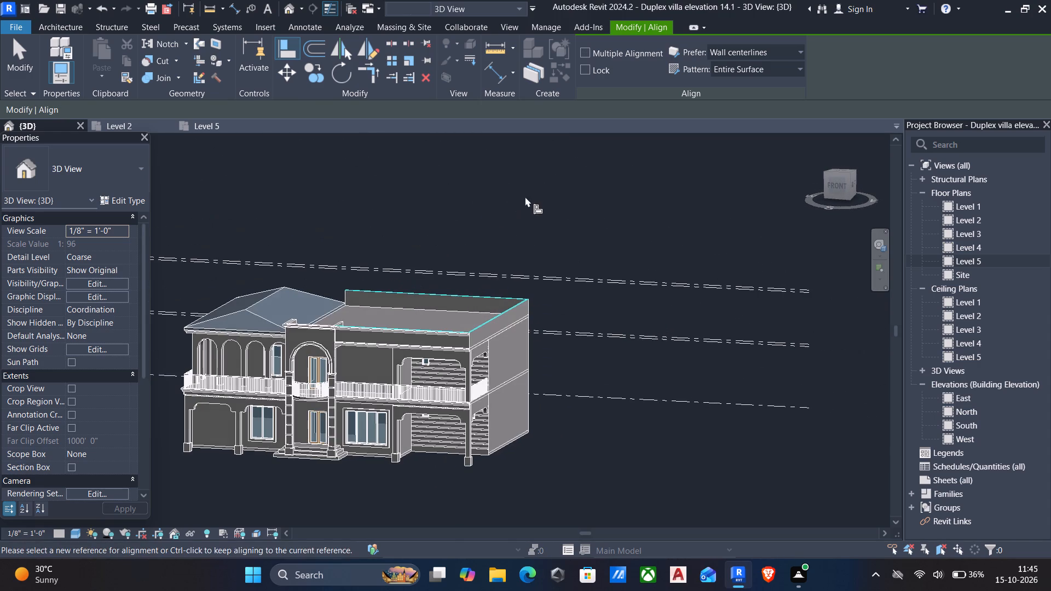
pyautogui.press('Escape')
pyautogui.scroll(4, 514, 347)
pyautogui.moveTo(514, 347); pyautogui.dragTo(569, 344, button='middle')
pyautogui.scroll(-3, 570, 343)
pyautogui.keyDown('shift'); pyautogui.moveTo(492, 328); pyautogui.dragTo(567, 282, button='middle'); pyautogui.keyUp('shift')
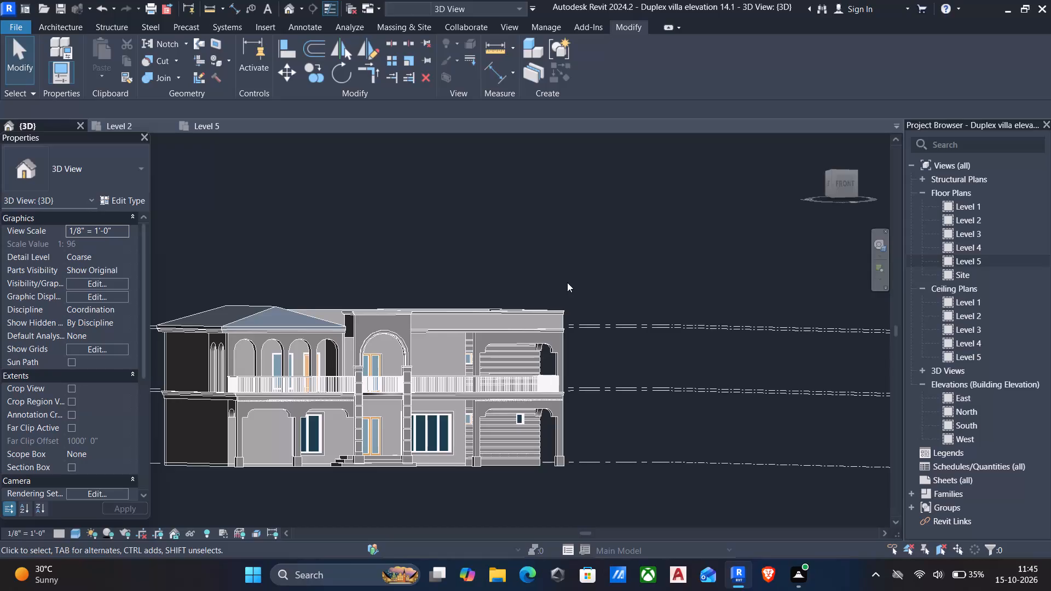
pyautogui.moveTo(523, 338); pyautogui.dragTo(681, 179, button='middle')
pyautogui.moveTo(579, 375); pyautogui.dragTo(541, 437, button='middle')
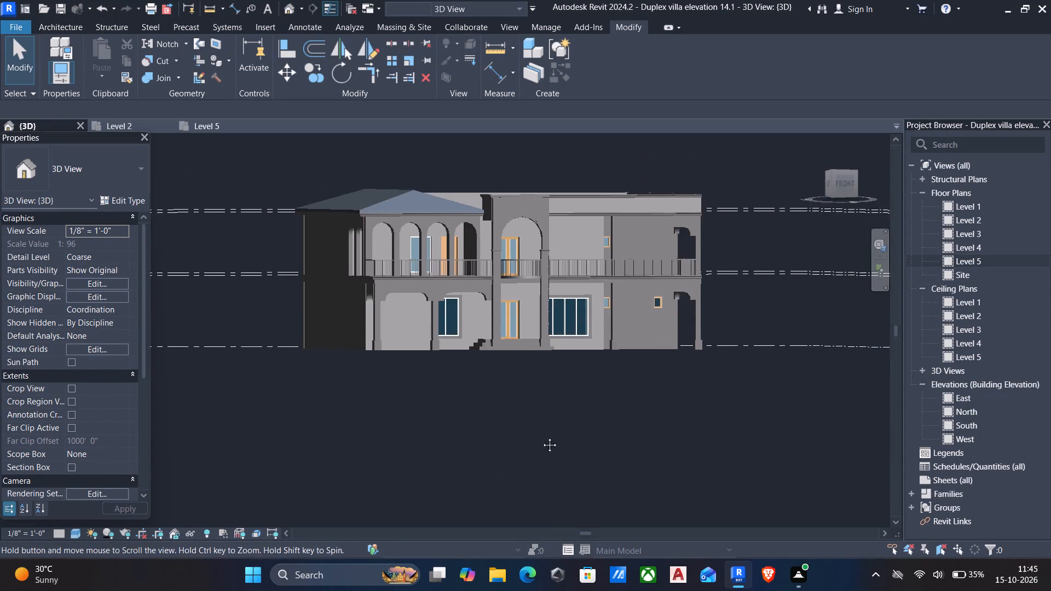
pyautogui.moveTo(541, 437); pyautogui.dragTo(541, 455, button='middle')
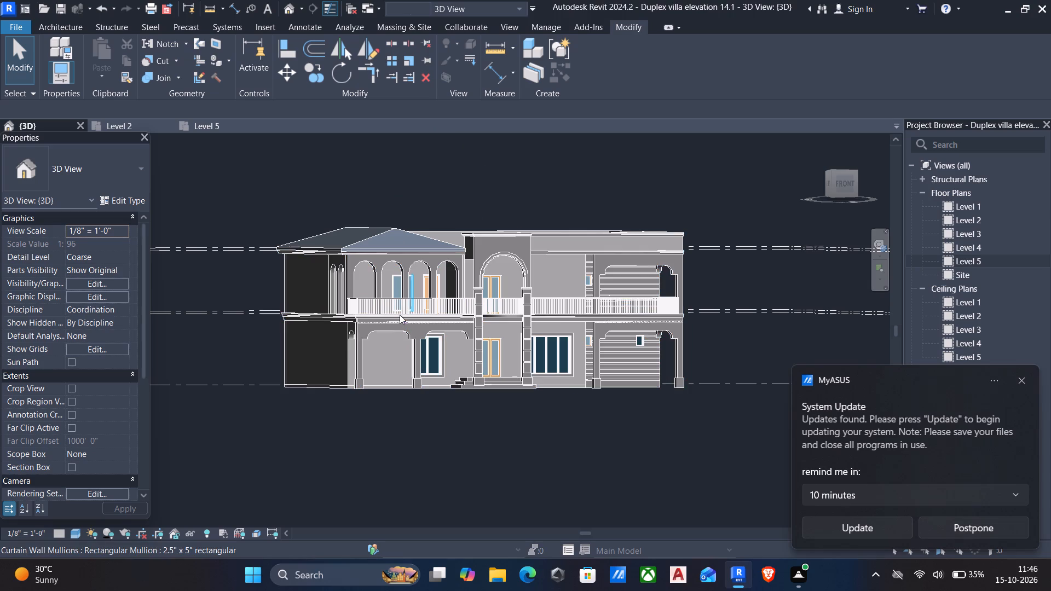
# Edit the facade's in-place generic model and start a solid extrusion with the ground-floor 9" front wall face as work plane.
pyautogui.click(379, 322)
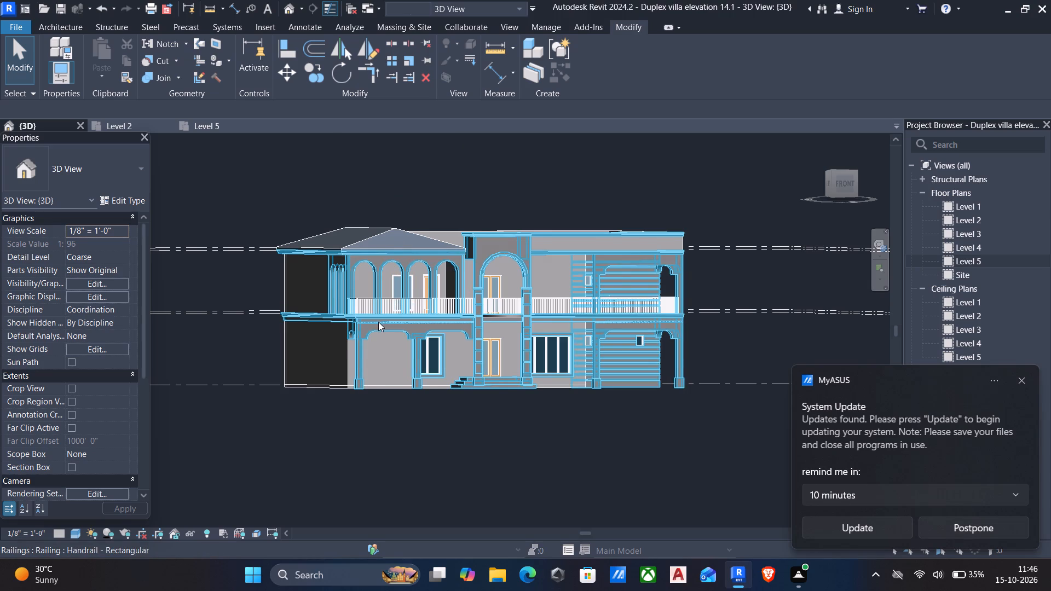
pyautogui.click(585, 57)
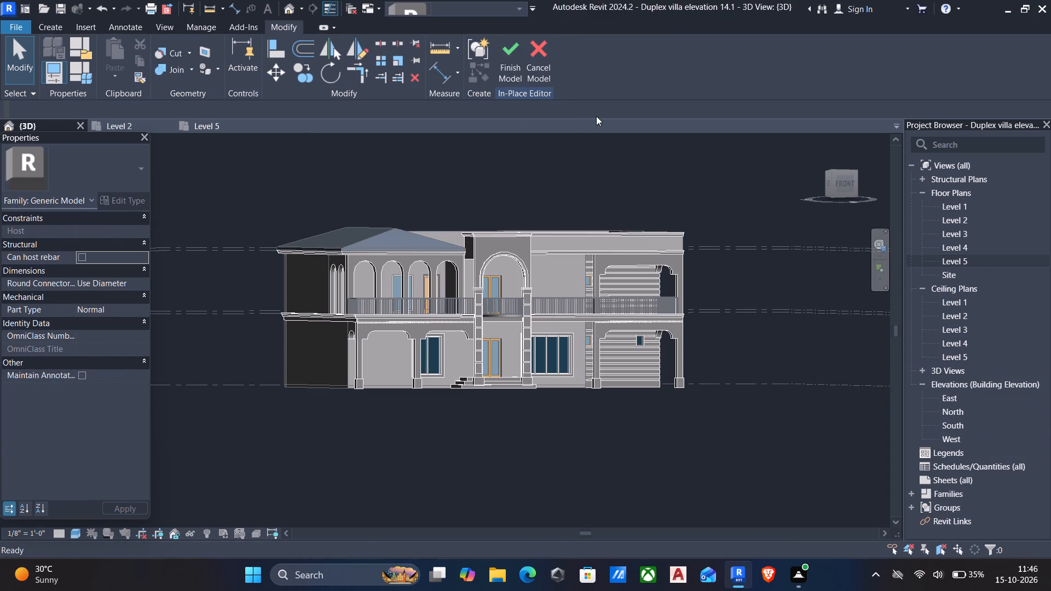
pyautogui.click(57, 25)
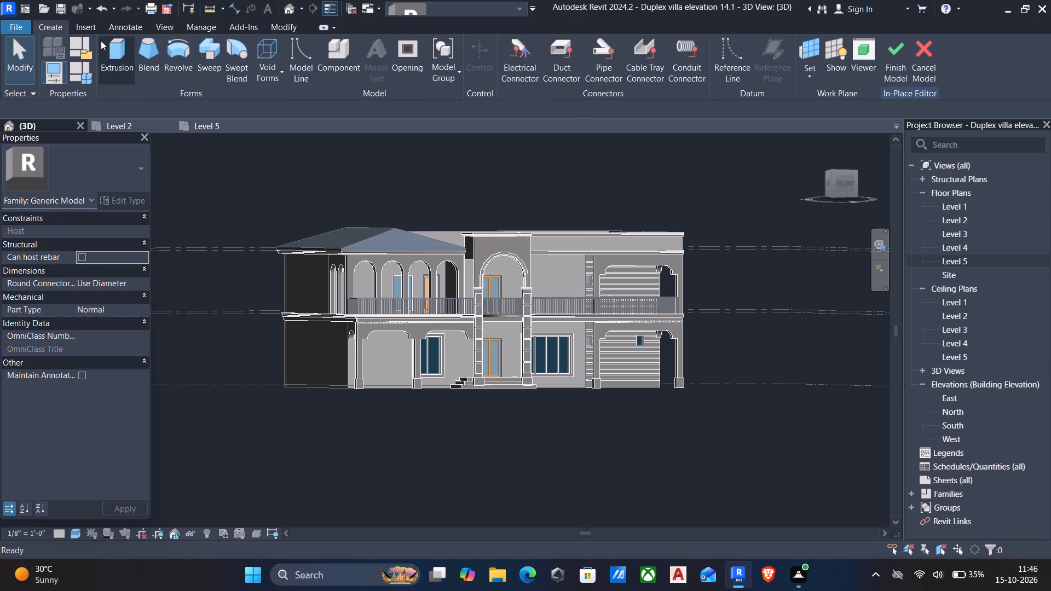
pyautogui.click(117, 49)
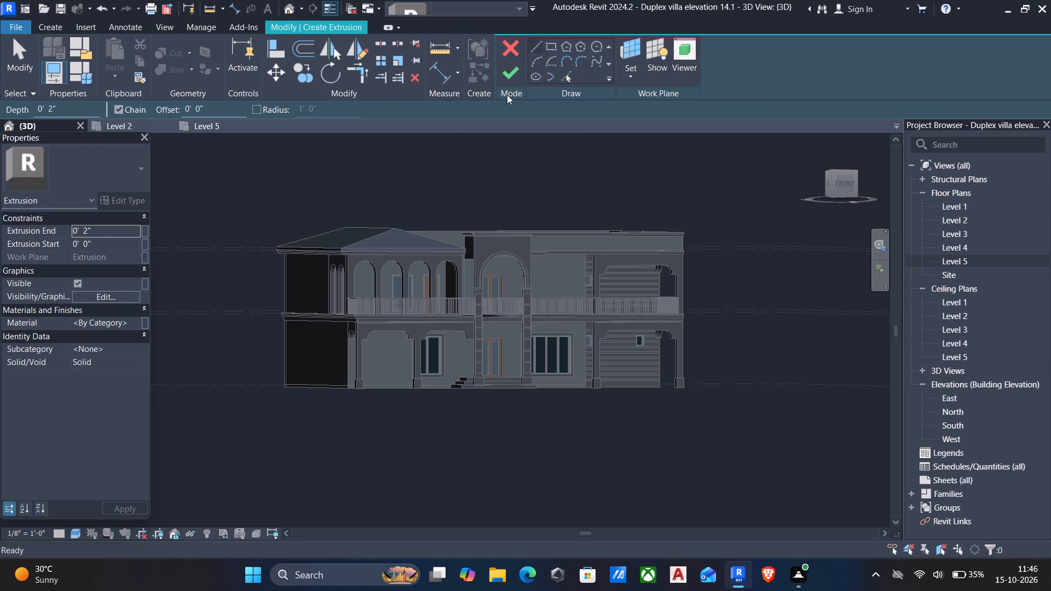
pyautogui.click(628, 80)
pyautogui.click(660, 124)
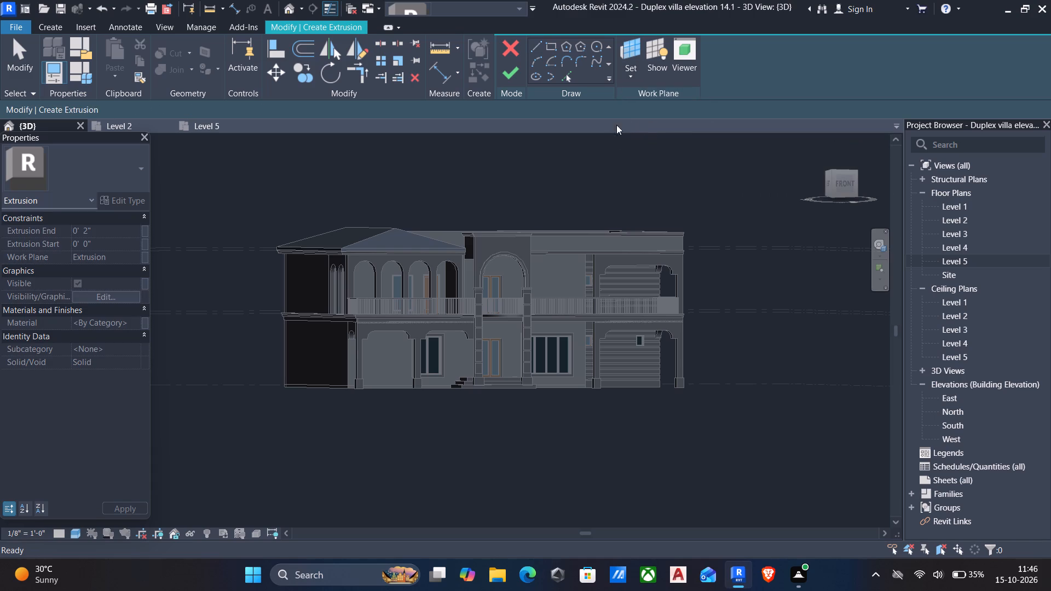
pyautogui.click(388, 384)
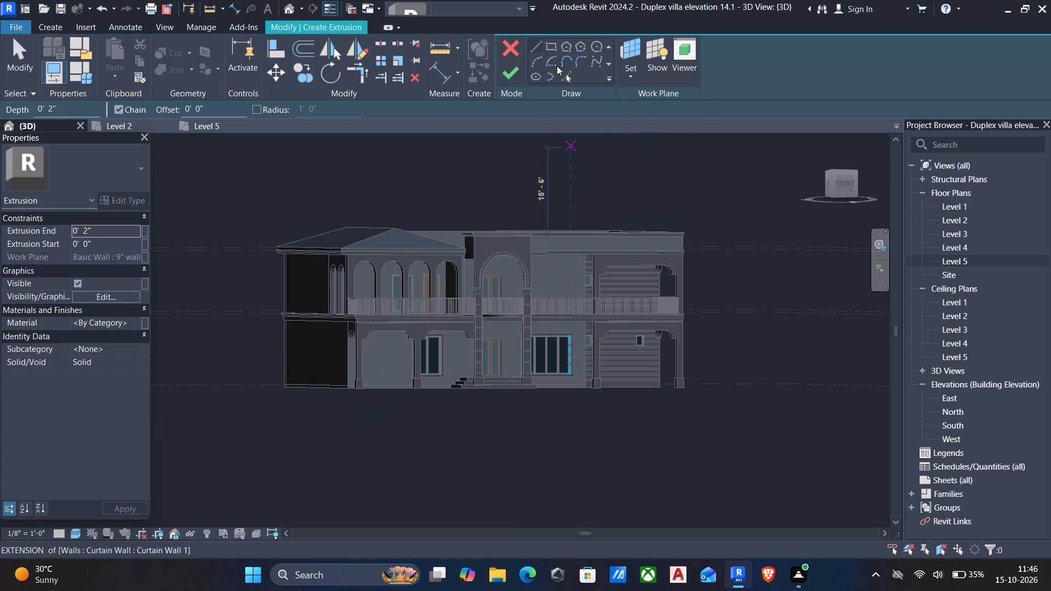
# Sketch a rectangle about 10'-1" by 7'-2" on the ground-floor front wall, between the two porch columns of the westernmost bay.
pyautogui.click(551, 48)
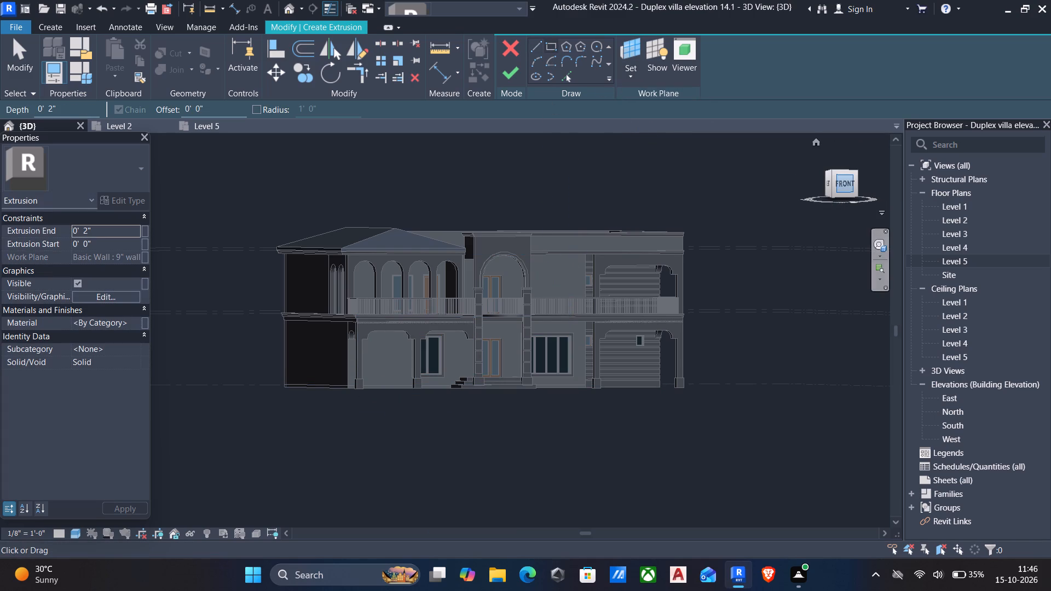
pyautogui.click(848, 181)
pyautogui.scroll(8, 395, 392)
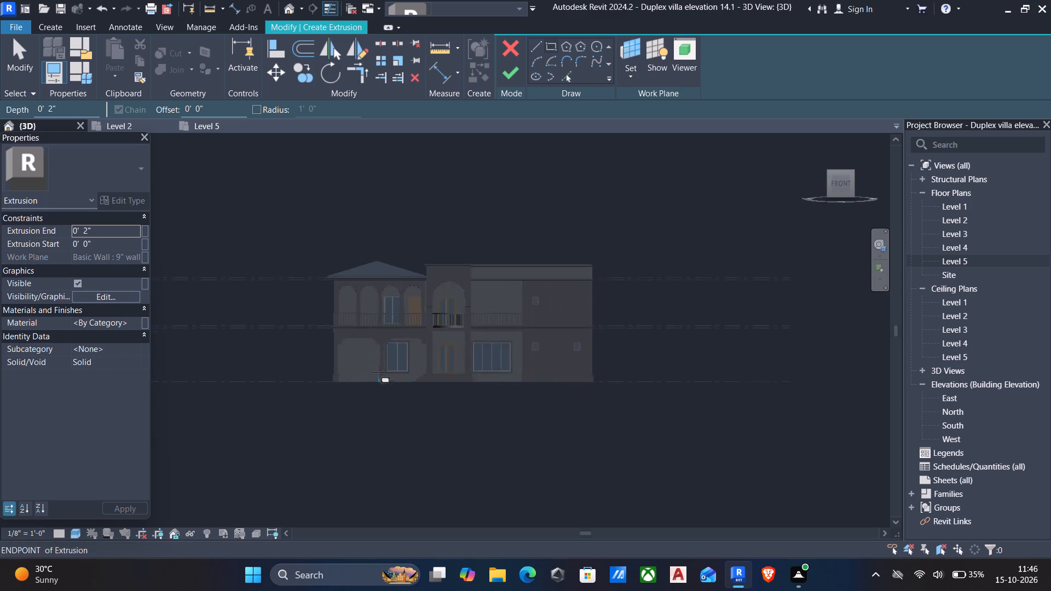
pyautogui.scroll(6, 379, 372)
pyautogui.scroll(5, 270, 302)
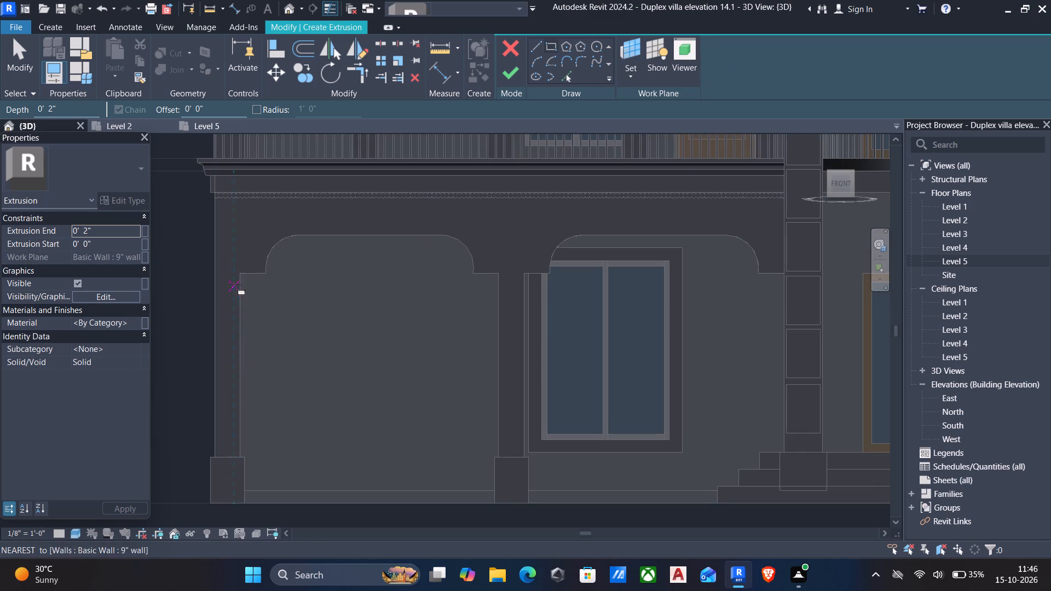
pyautogui.click(238, 273)
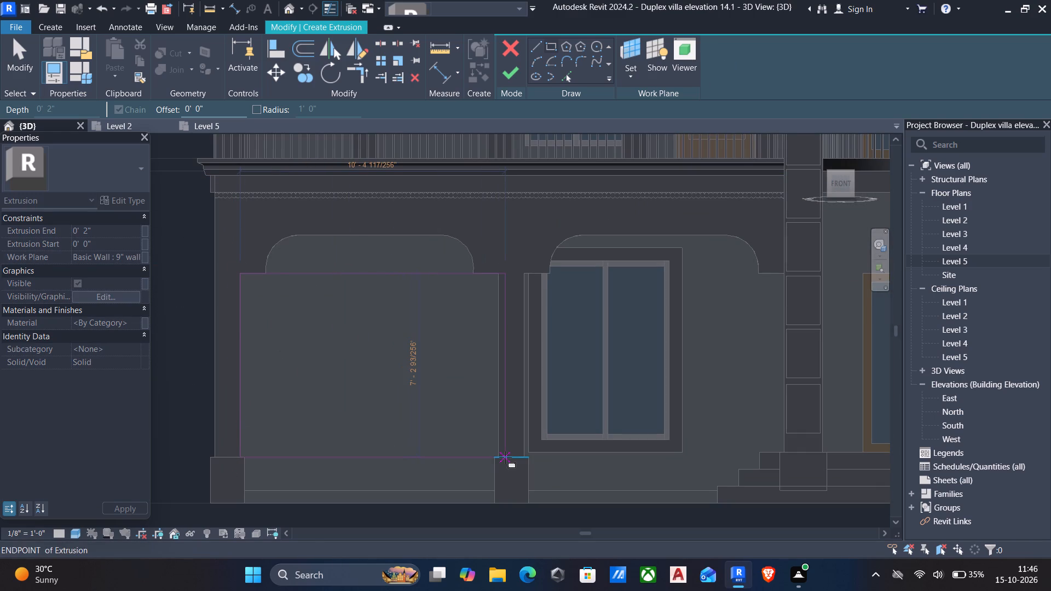
pyautogui.click(498, 456)
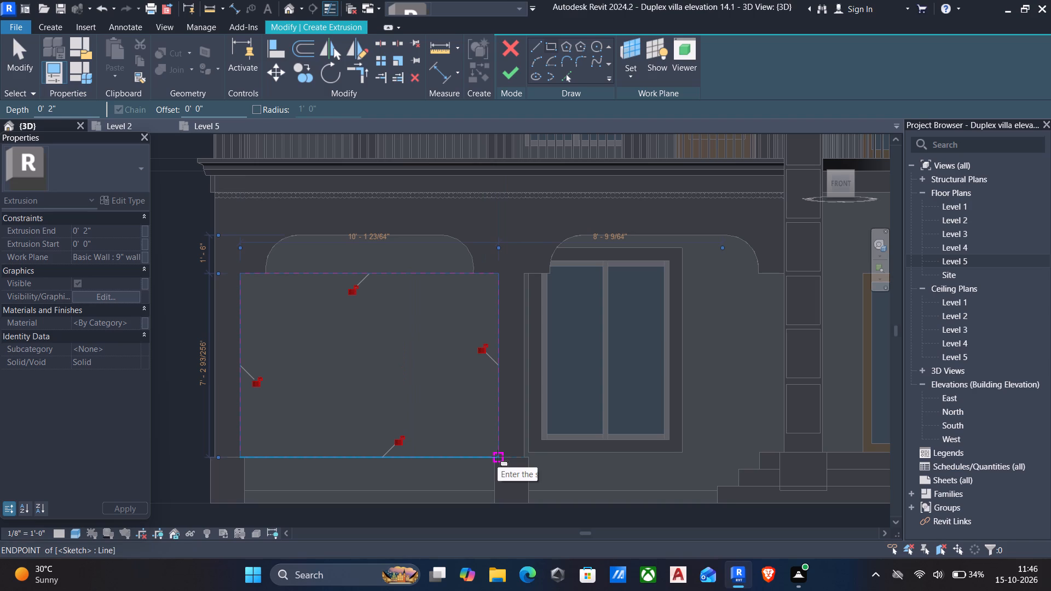
pyautogui.press('Escape')
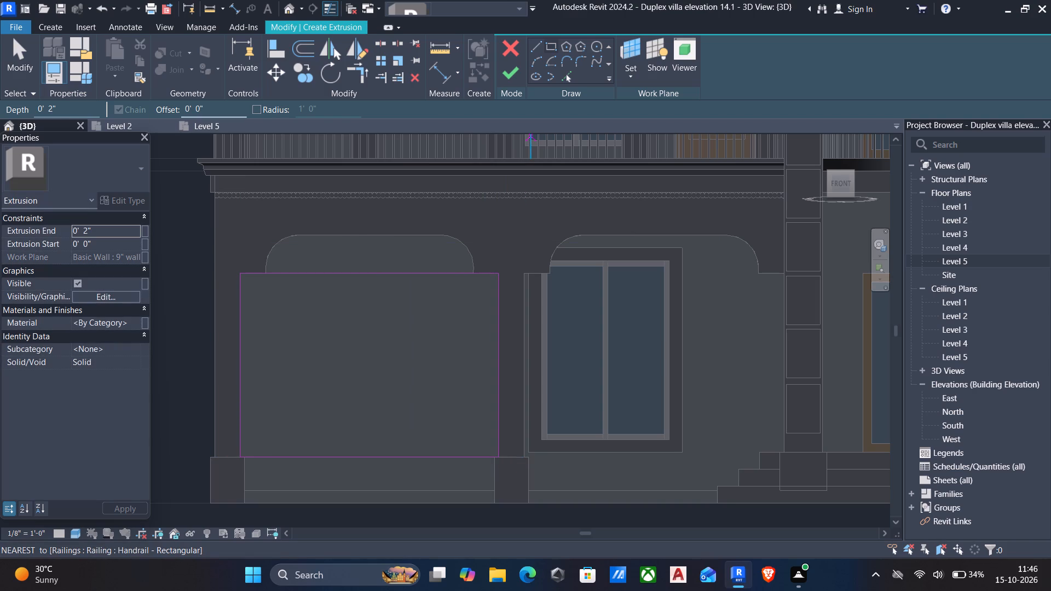
# Add a second rectangle offset 2" inside the first and finish the sketch as a 2" deep frame extrusion.
pyautogui.moveTo(217, 108); pyautogui.dragTo(63, 97)
pyautogui.write('2"')
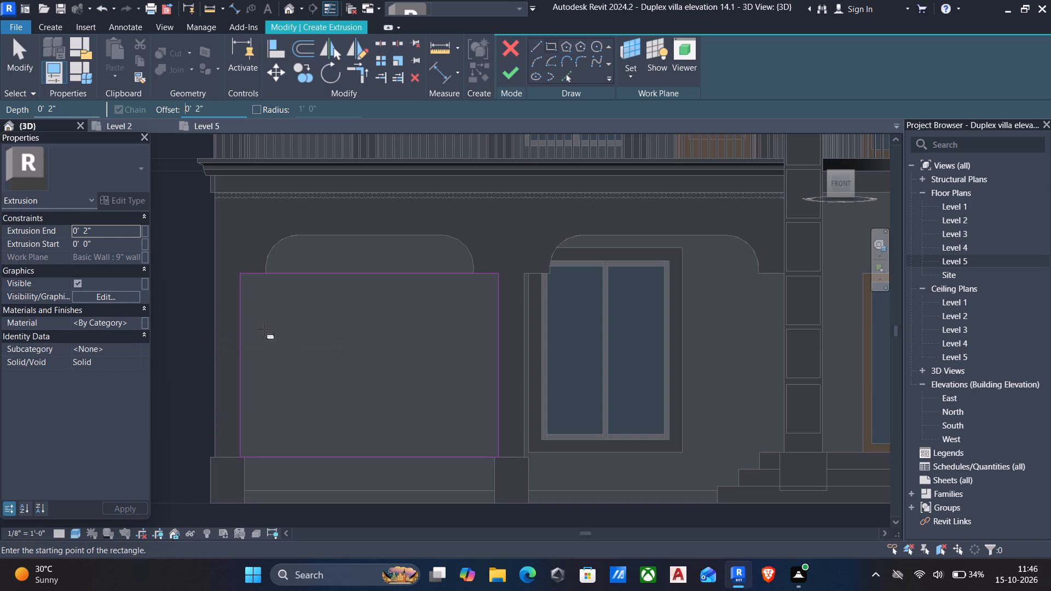
pyautogui.click(240, 276)
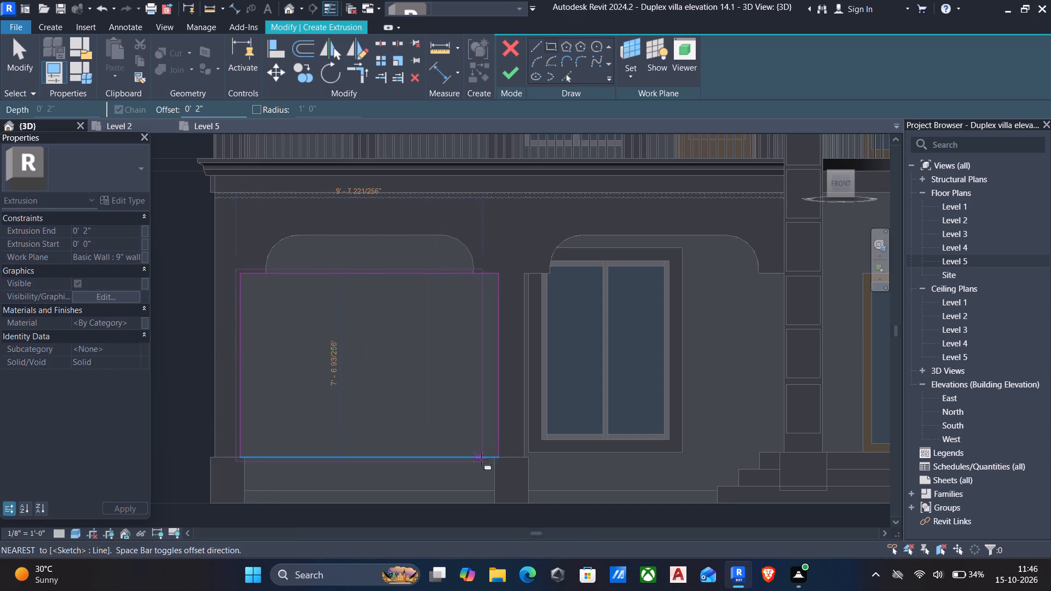
pyautogui.press('space')
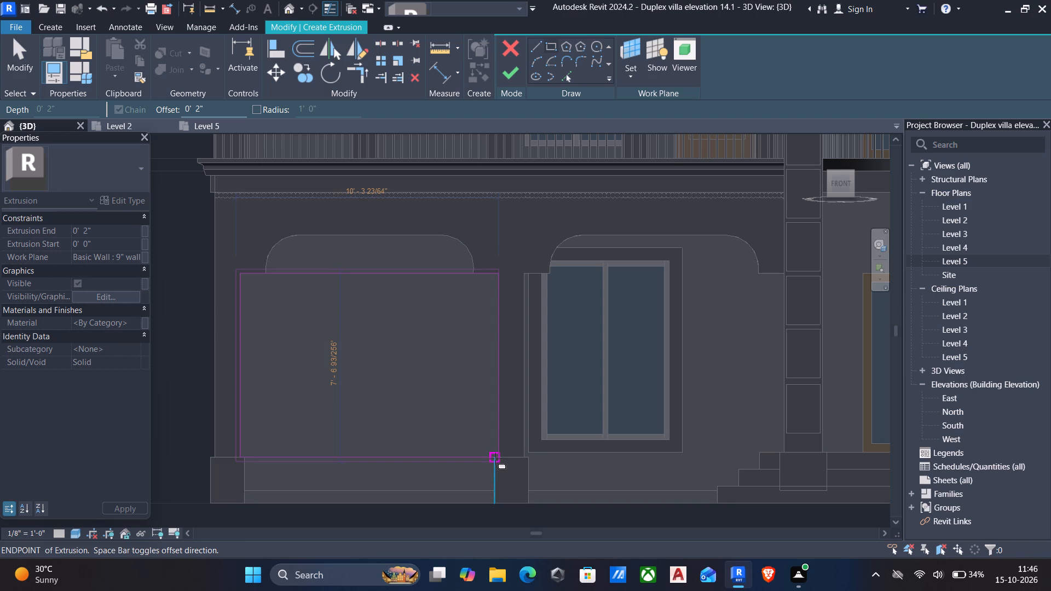
pyautogui.scroll(4, 495, 459)
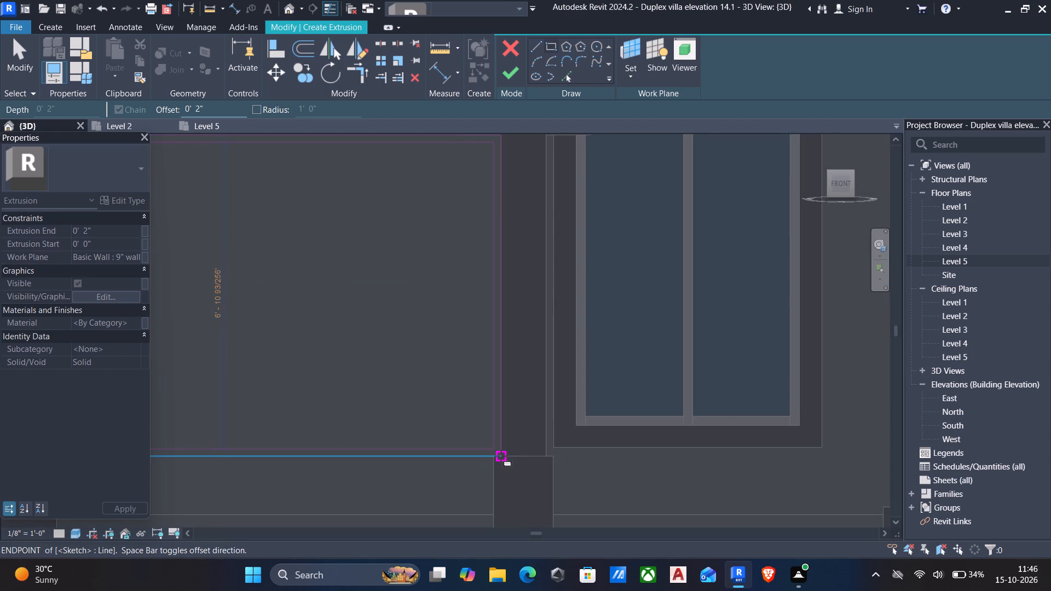
pyautogui.click(501, 455)
pyautogui.scroll(-2, 478, 341)
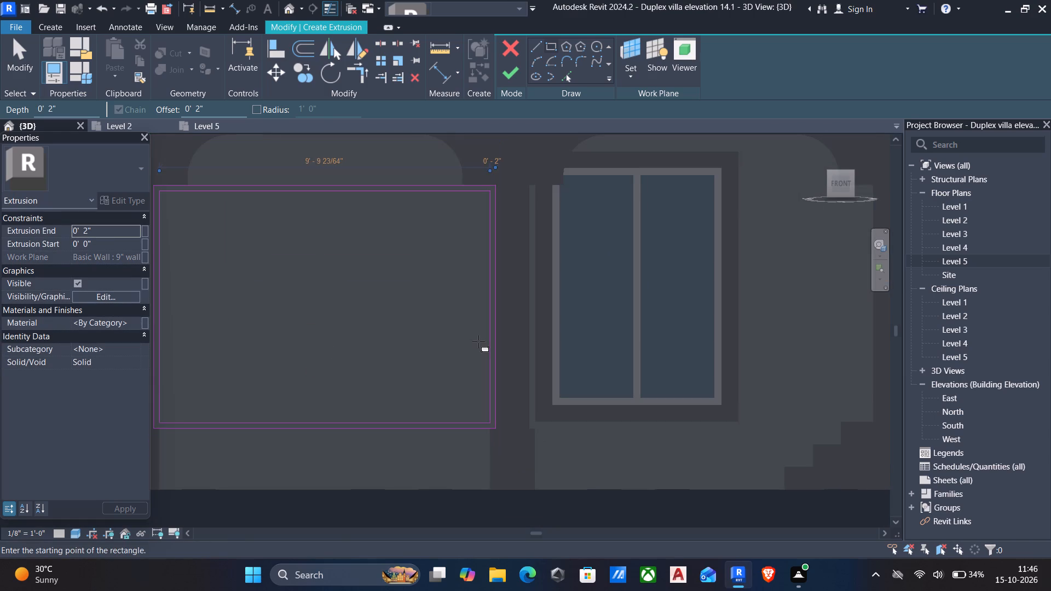
pyautogui.press('Escape')
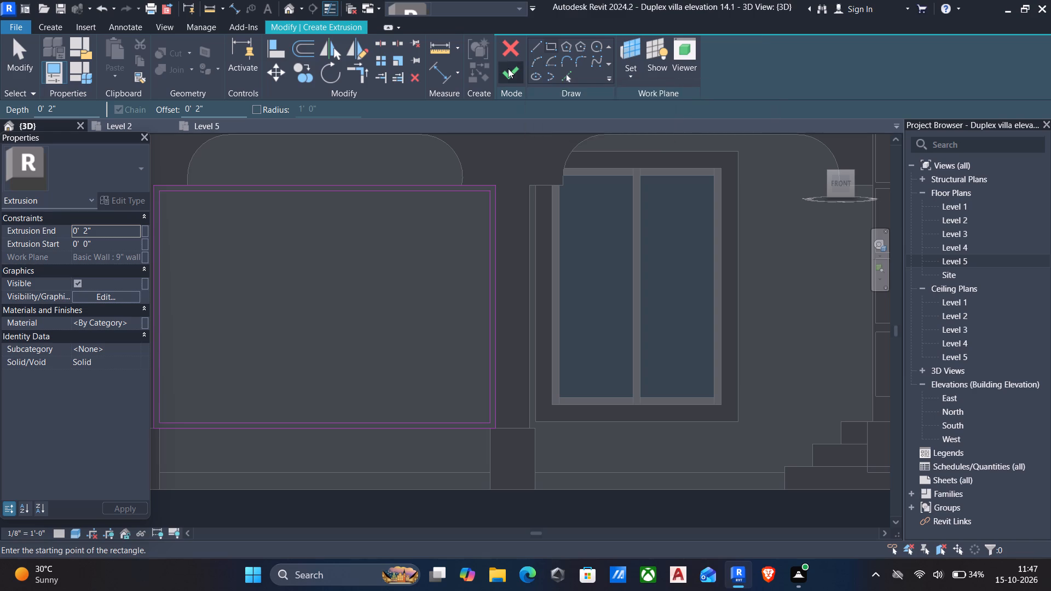
pyautogui.click(508, 68)
pyautogui.scroll(-5, 494, 250)
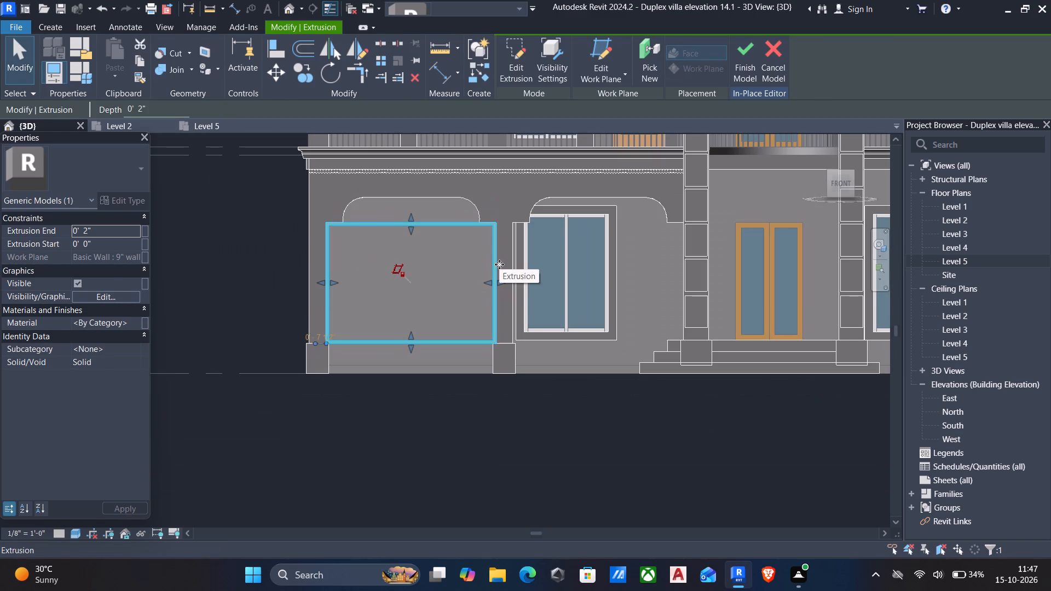
pyautogui.scroll(-2, 509, 257)
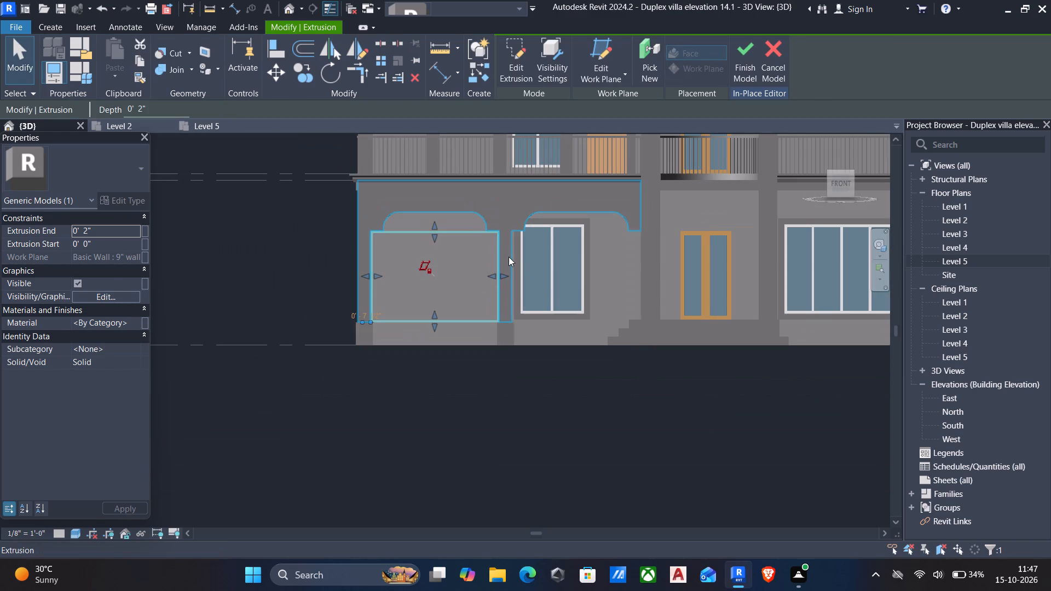
pyautogui.press('Escape')
# Examine the new wall frame up close and then the whole front and east side of the villa in 3D.
pyautogui.keyDown('shift'); pyautogui.moveTo(509, 257); pyautogui.dragTo(609, 260, button='middle'); pyautogui.keyUp('shift')
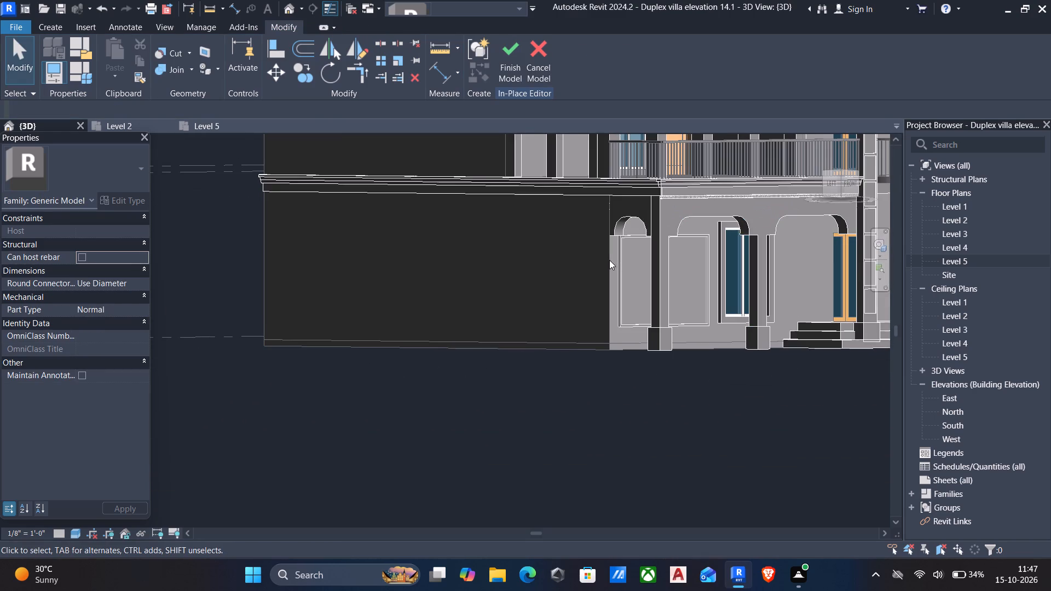
pyautogui.scroll(4, 627, 258)
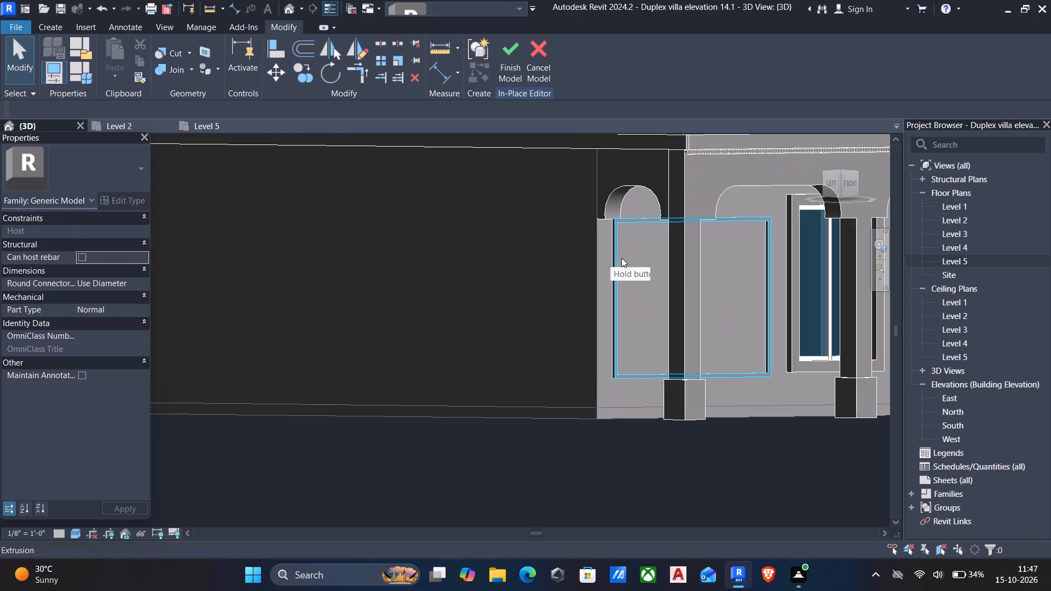
pyautogui.keyDown('shift'); pyautogui.moveTo(622, 258); pyautogui.dragTo(606, 237, button='middle'); pyautogui.keyUp('shift')
pyautogui.scroll(-1, 679, 269)
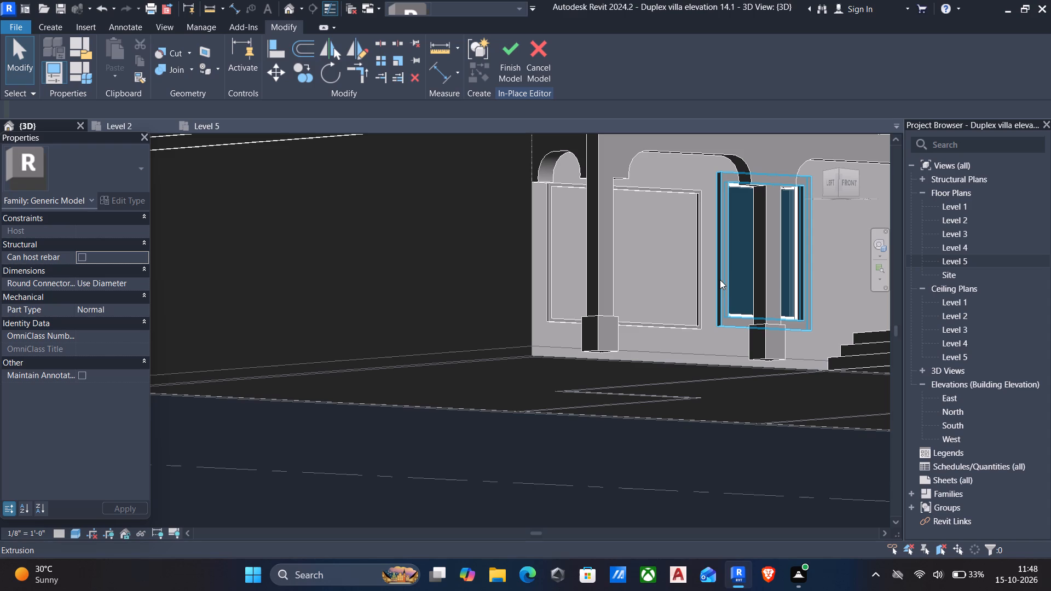
pyautogui.scroll(-2, 700, 251)
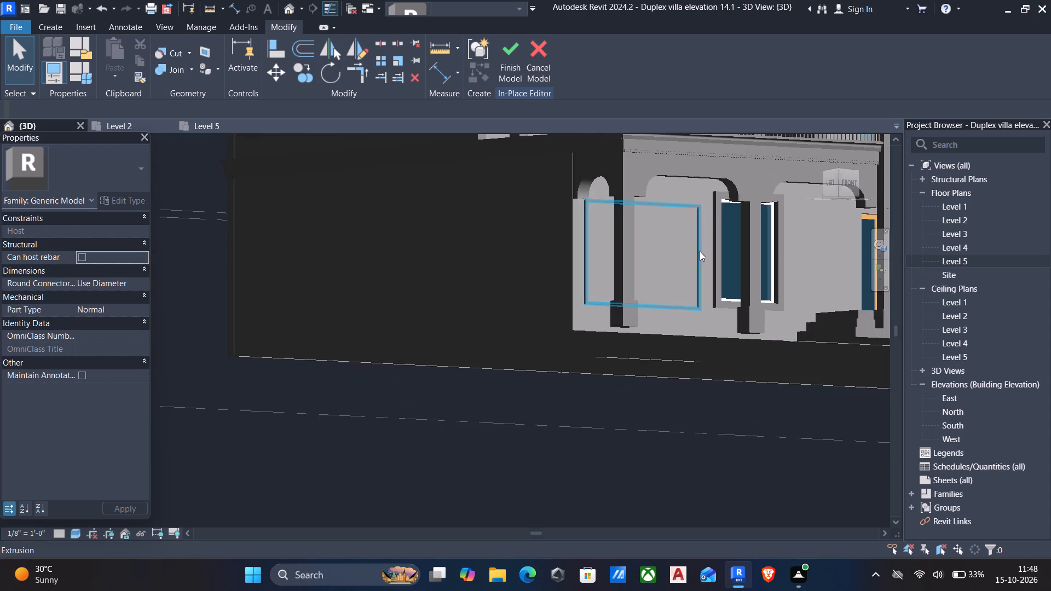
pyautogui.keyDown('shift'); pyautogui.moveTo(700, 251); pyautogui.dragTo(689, 255, button='middle'); pyautogui.keyUp('shift')
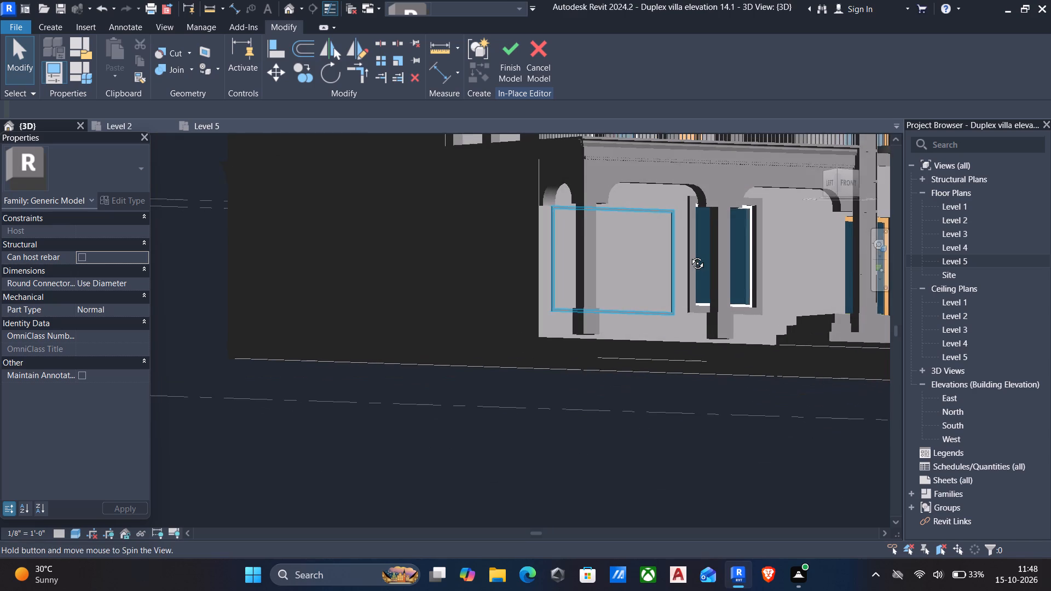
pyautogui.keyDown('shift'); pyautogui.moveTo(689, 255); pyautogui.dragTo(601, 316, button='middle'); pyautogui.keyUp('shift')
pyautogui.scroll(-2, 603, 324)
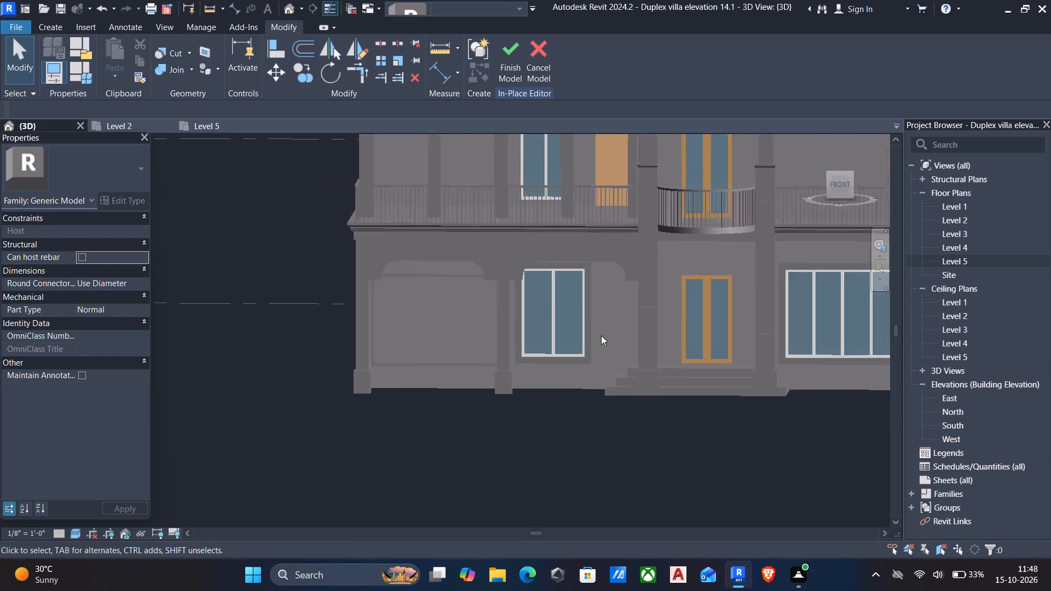
pyautogui.scroll(-2, 601, 335)
pyautogui.keyDown('shift'); pyautogui.moveTo(584, 337); pyautogui.dragTo(561, 339, button='middle'); pyautogui.keyUp('shift')
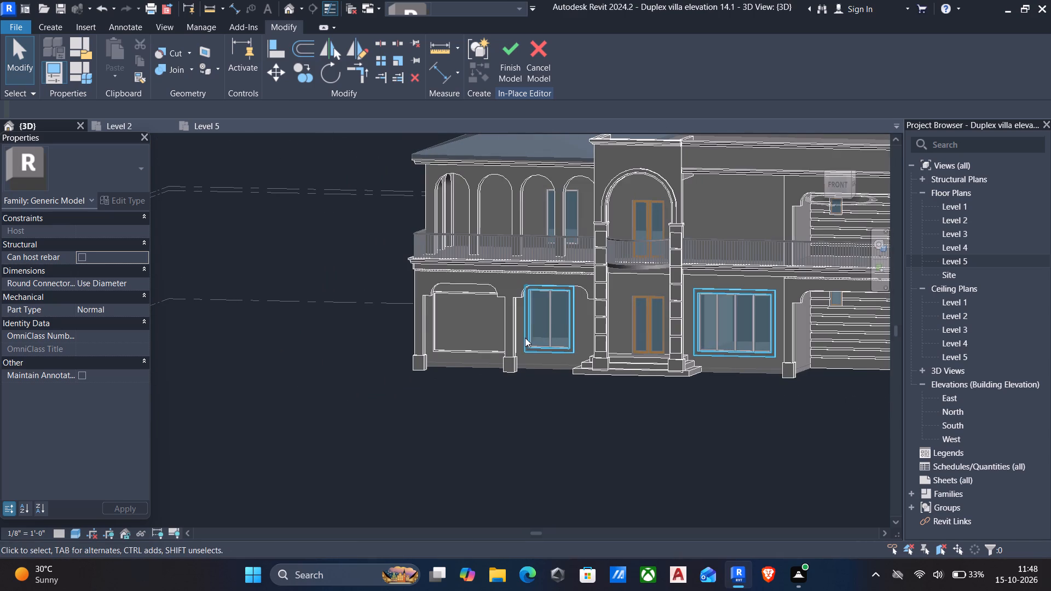
pyautogui.moveTo(539, 348); pyautogui.dragTo(530, 286, button='middle')
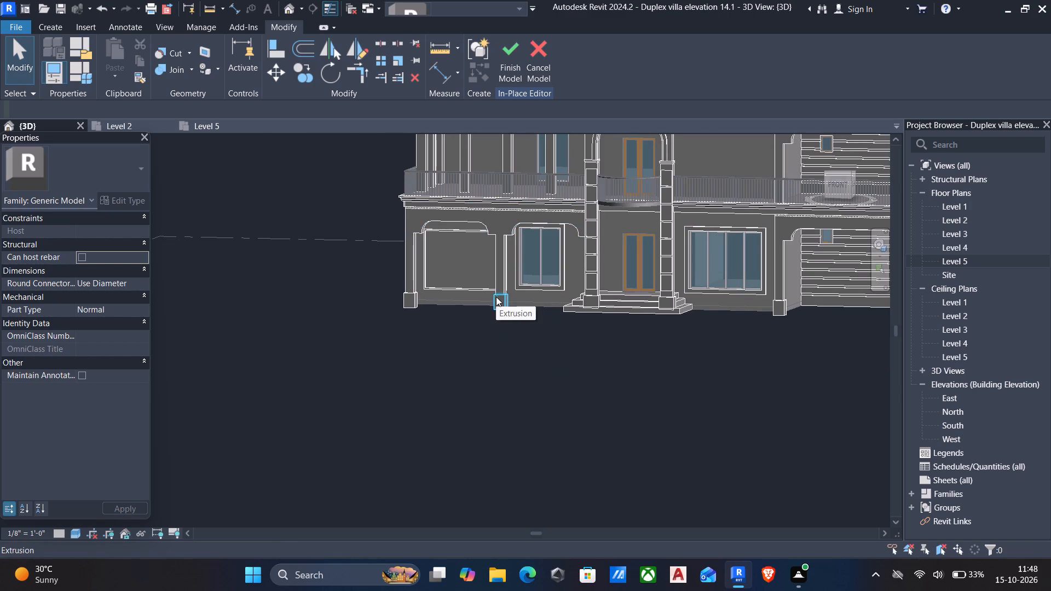
pyautogui.scroll(-1, 496, 297)
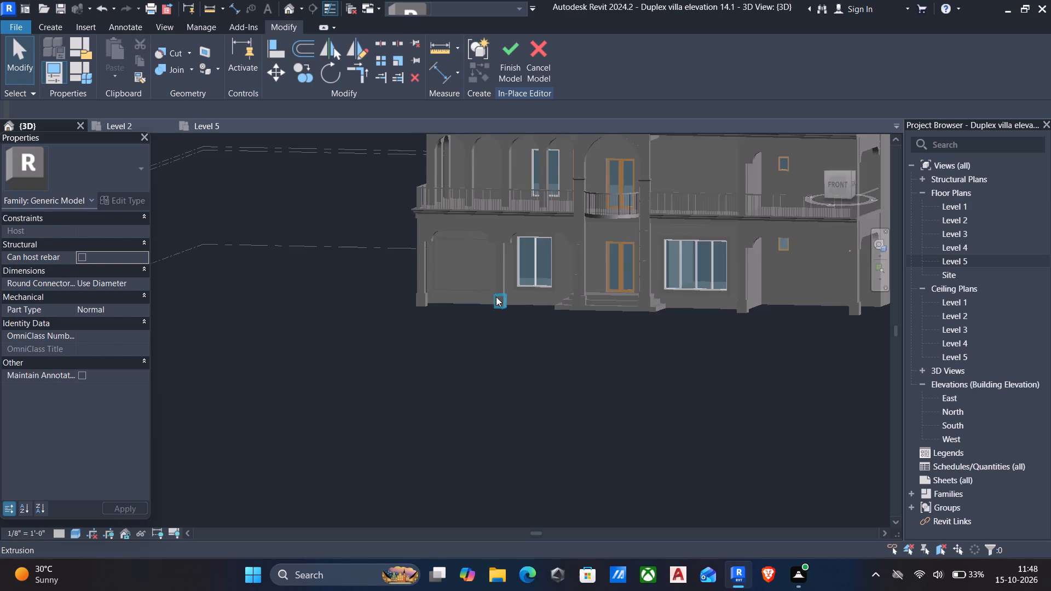
pyautogui.keyDown('shift'); pyautogui.moveTo(609, 329); pyautogui.dragTo(565, 376, button='middle'); pyautogui.keyUp('shift')
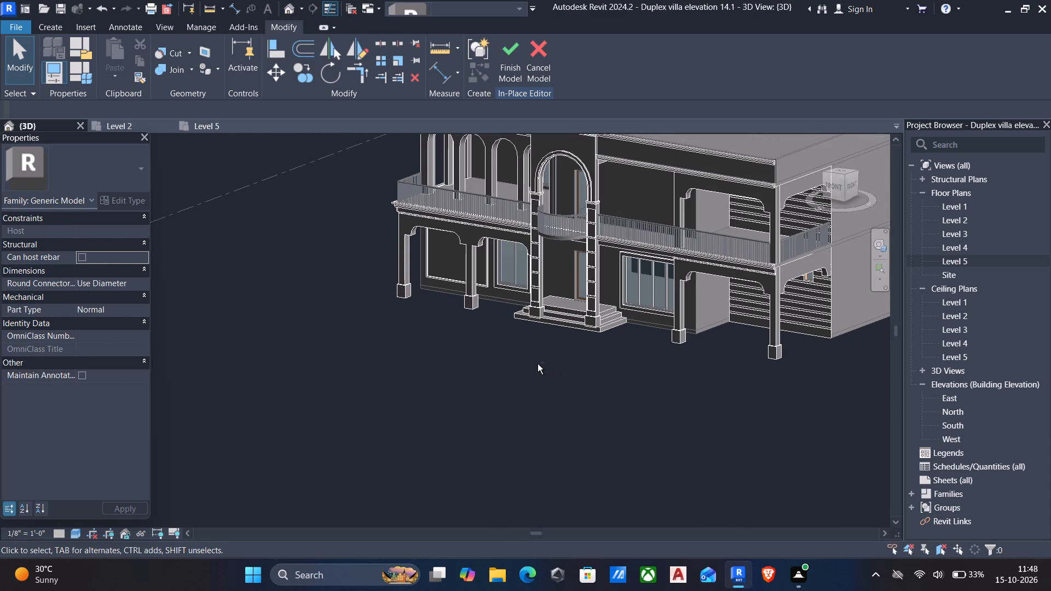
pyautogui.keyDown('shift'); pyautogui.moveTo(538, 364); pyautogui.dragTo(545, 362, button='middle'); pyautogui.keyUp('shift')
pyautogui.scroll(-4, 543, 362)
pyautogui.moveTo(524, 359); pyautogui.dragTo(497, 402, button='middle')
pyautogui.scroll(5, 613, 295)
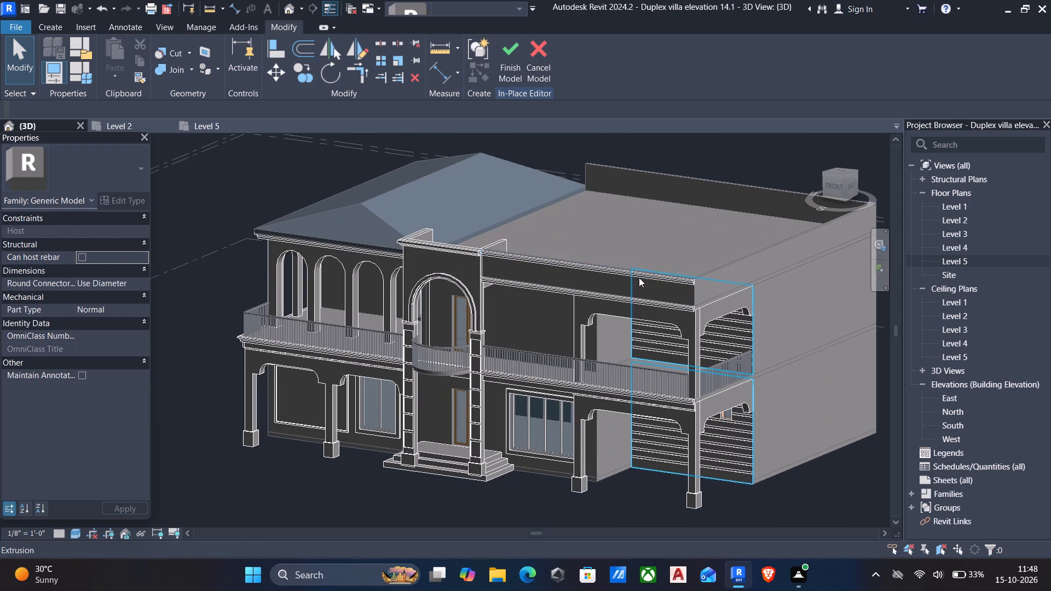
# Finish the in-place generic model edit.
pyautogui.click(500, 47)
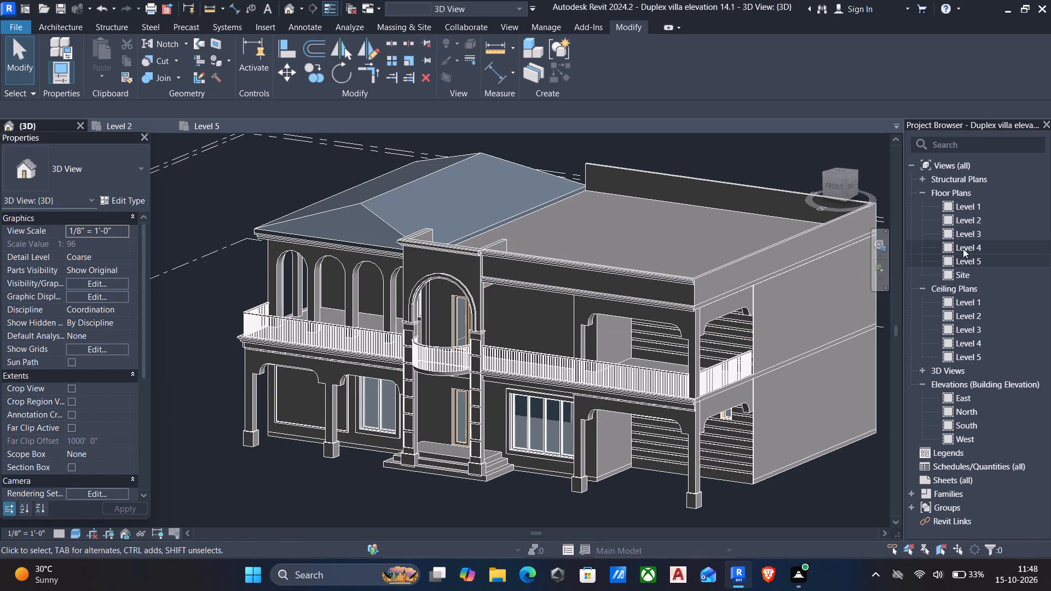
# Create a Level 5 roof by footprint from a rectangle about 19'-2 1/2" by 28'-7 3/4" at the rear, attaching the highlighted walls.
pyautogui.doubleClick(982, 255)
pyautogui.scroll(-4, 397, 187)
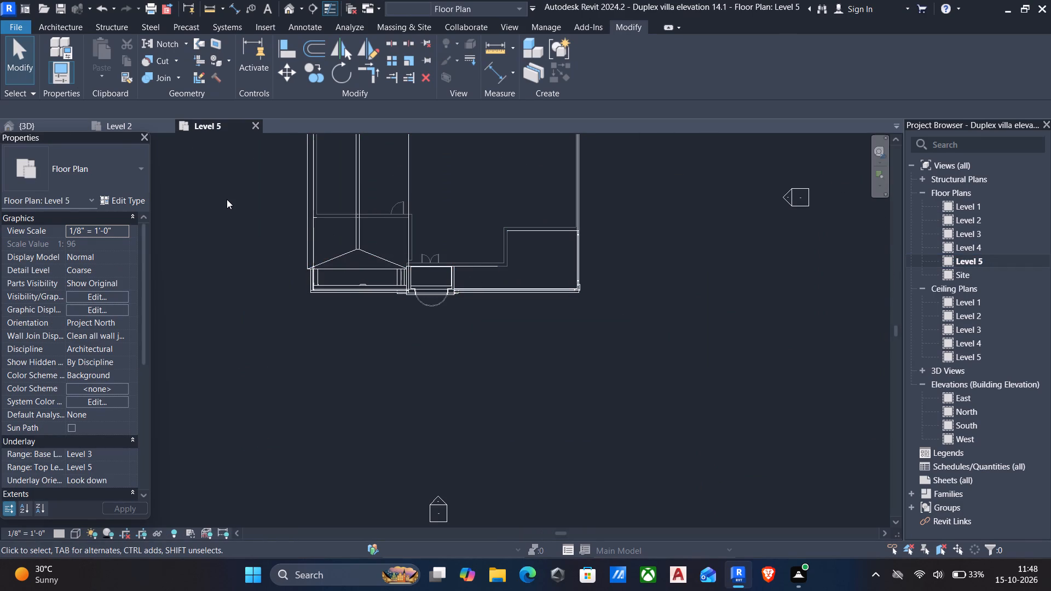
pyautogui.click(70, 27)
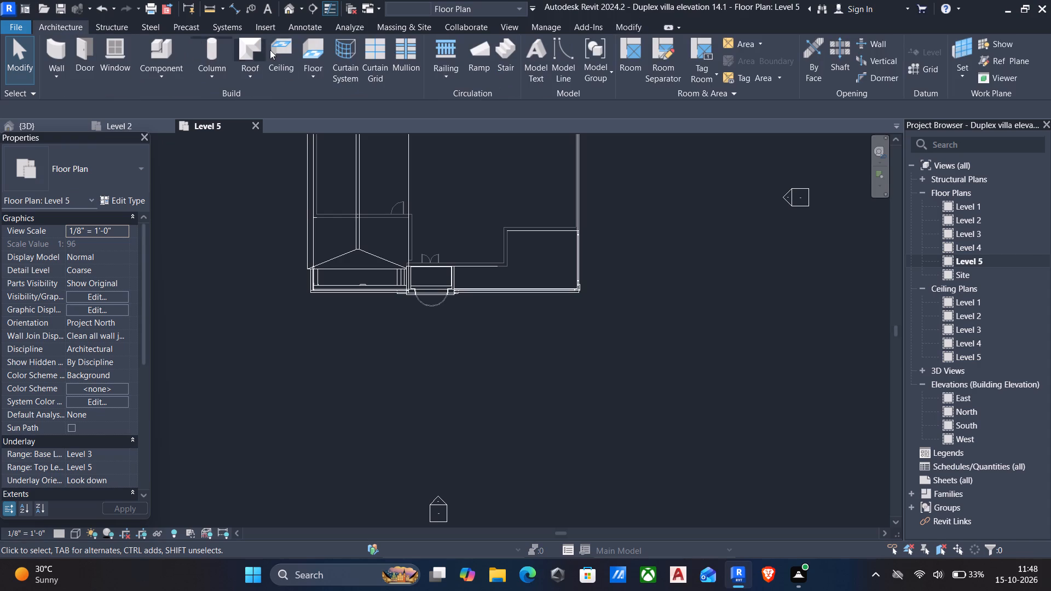
pyautogui.click(260, 73)
pyautogui.click(269, 91)
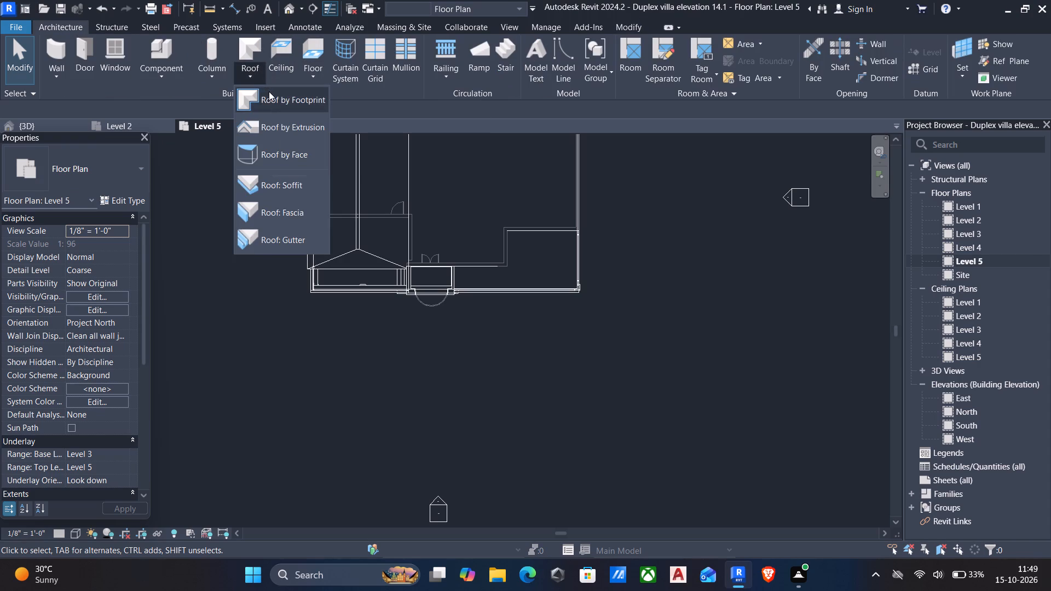
pyautogui.scroll(-4, 562, 222)
pyautogui.moveTo(559, 216); pyautogui.dragTo(557, 240, button='middle')
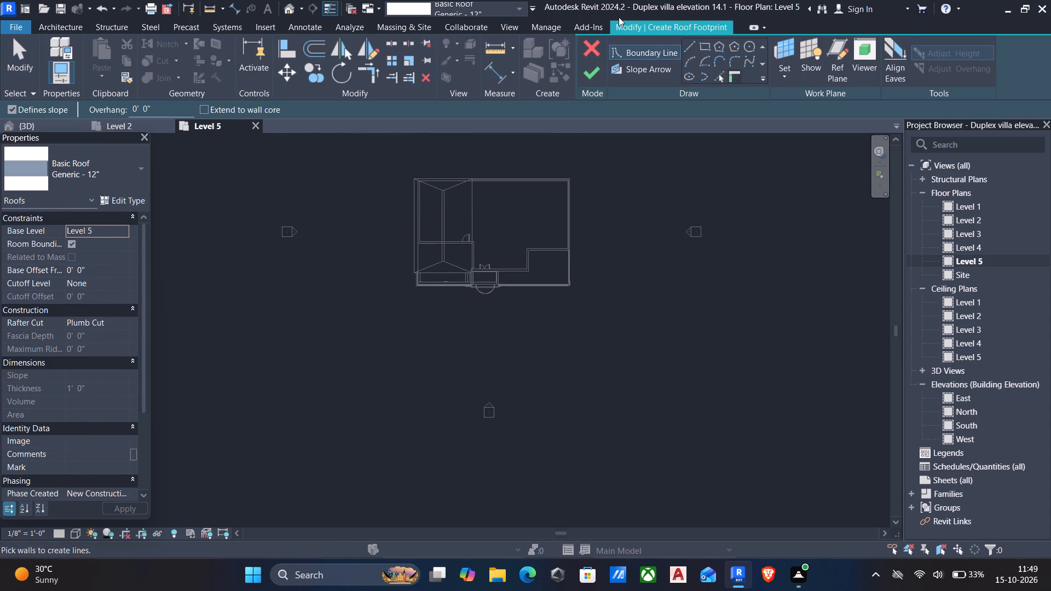
pyautogui.click(702, 47)
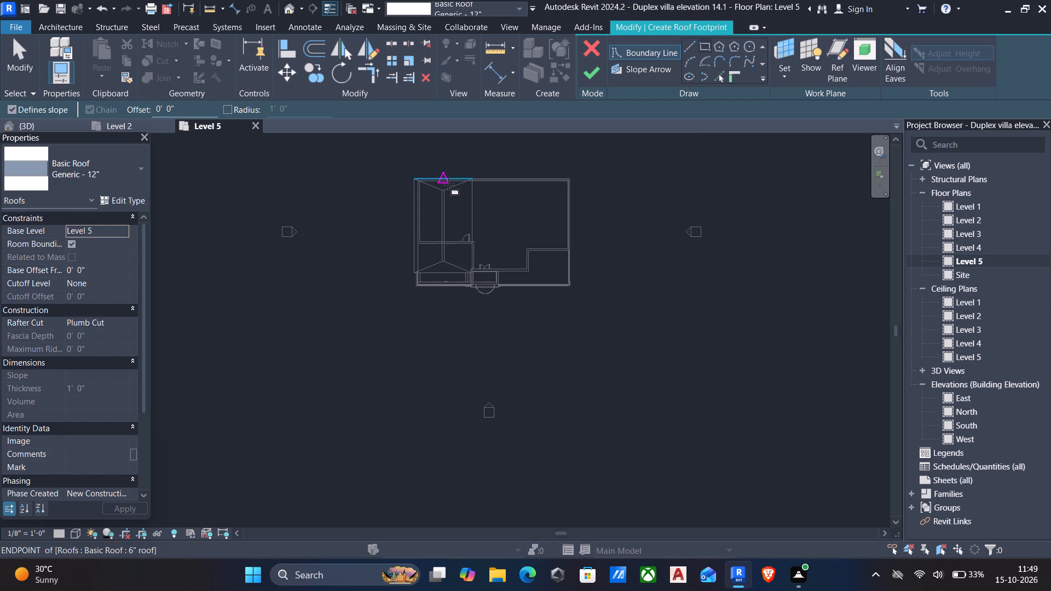
pyautogui.scroll(4, 474, 182)
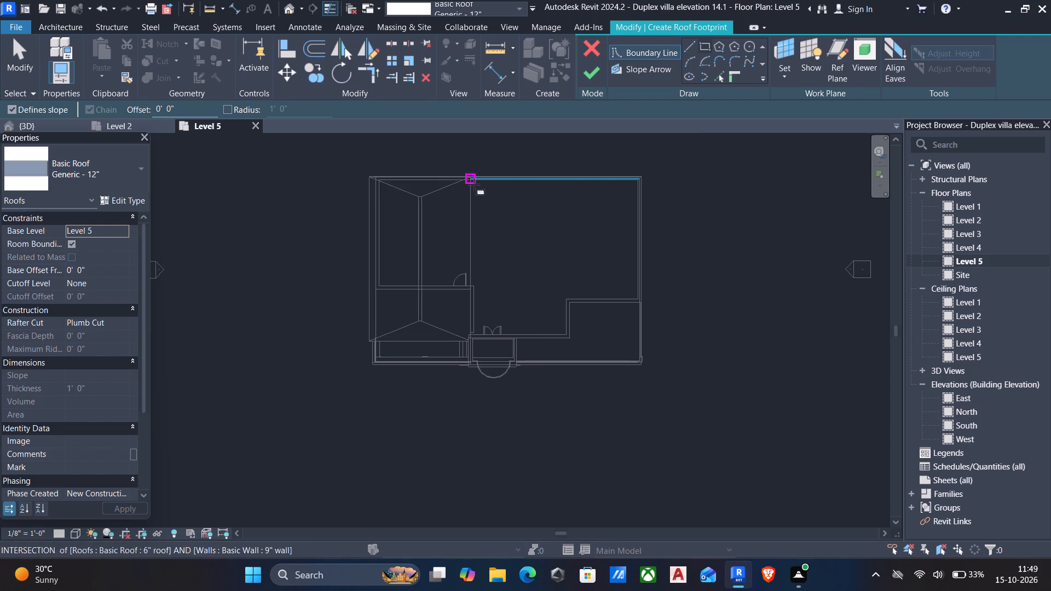
pyautogui.scroll(3, 477, 184)
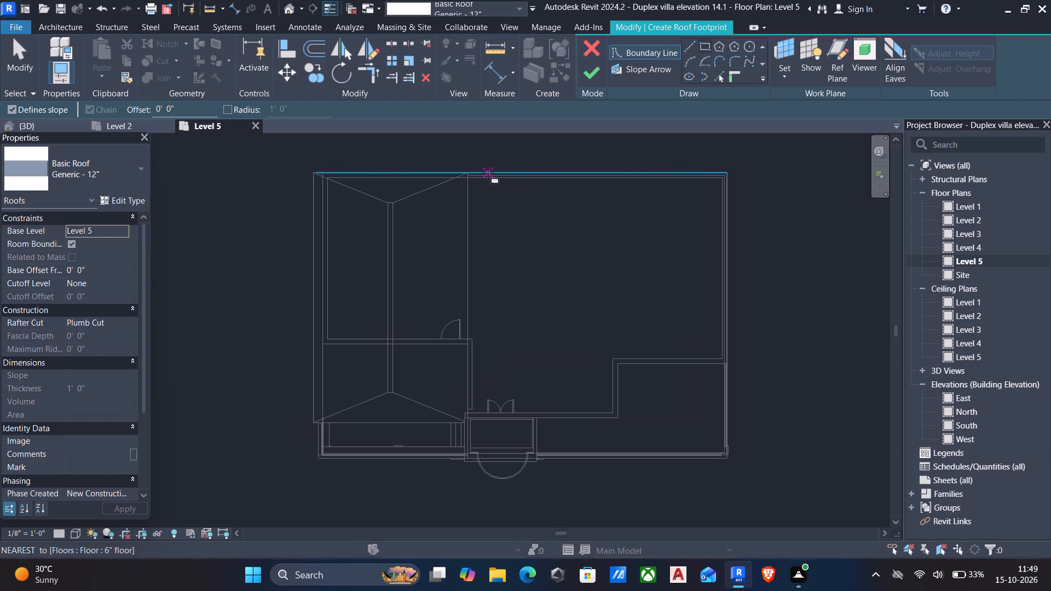
pyautogui.click(488, 173)
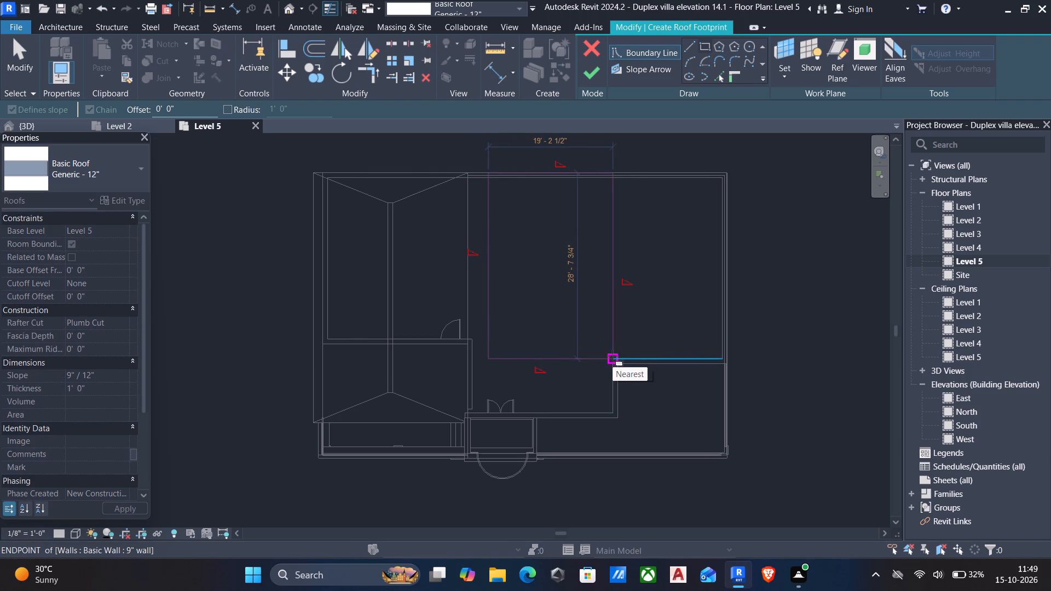
pyautogui.click(613, 356)
pyautogui.click(598, 70)
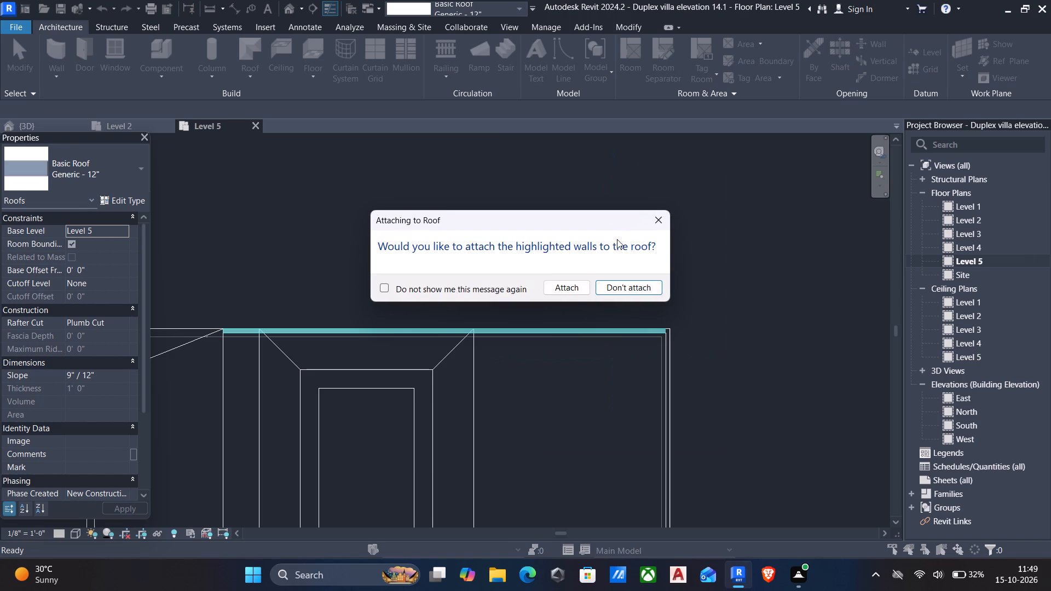
pyautogui.click(567, 291)
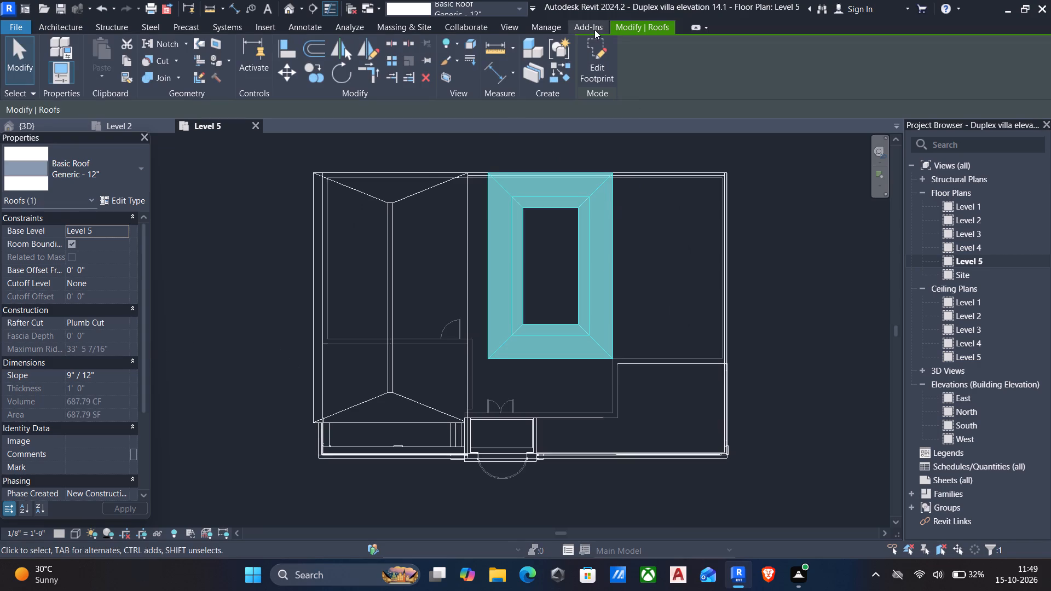
# Widen the new Level 5 roof by shifting its east boundary line eastward, about 2'-6" past the adjacent wall, and finish the footprint edit.
pyautogui.click(288, 9)
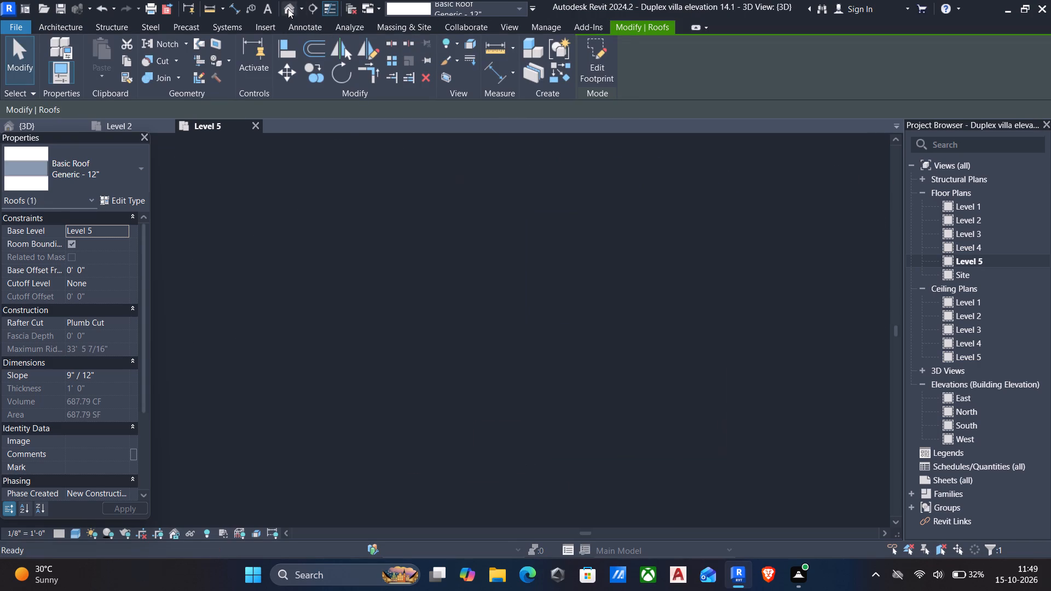
pyautogui.scroll(-4, 604, 200)
pyautogui.keyDown('shift'); pyautogui.middleClick(608, 215); pyautogui.keyUp('shift')
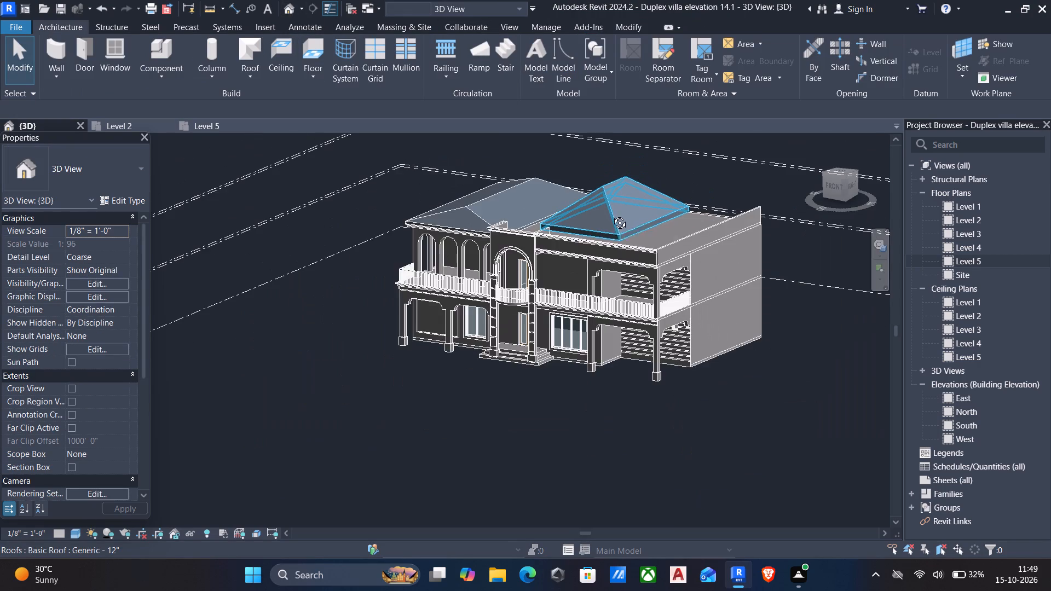
pyautogui.scroll(-3, 655, 154)
pyautogui.keyDown('shift'); pyautogui.moveTo(618, 206); pyautogui.dragTo(660, 143, button='middle'); pyautogui.keyUp('shift')
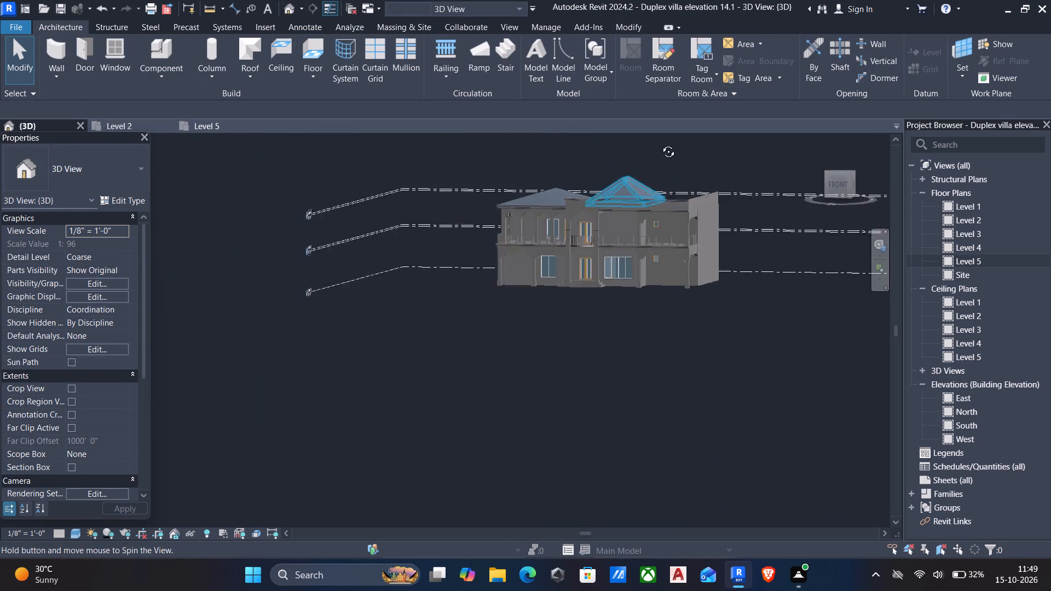
pyautogui.keyDown('shift'); pyautogui.moveTo(660, 143); pyautogui.dragTo(672, 132, button='middle'); pyautogui.keyUp('shift')
pyautogui.press('Escape')
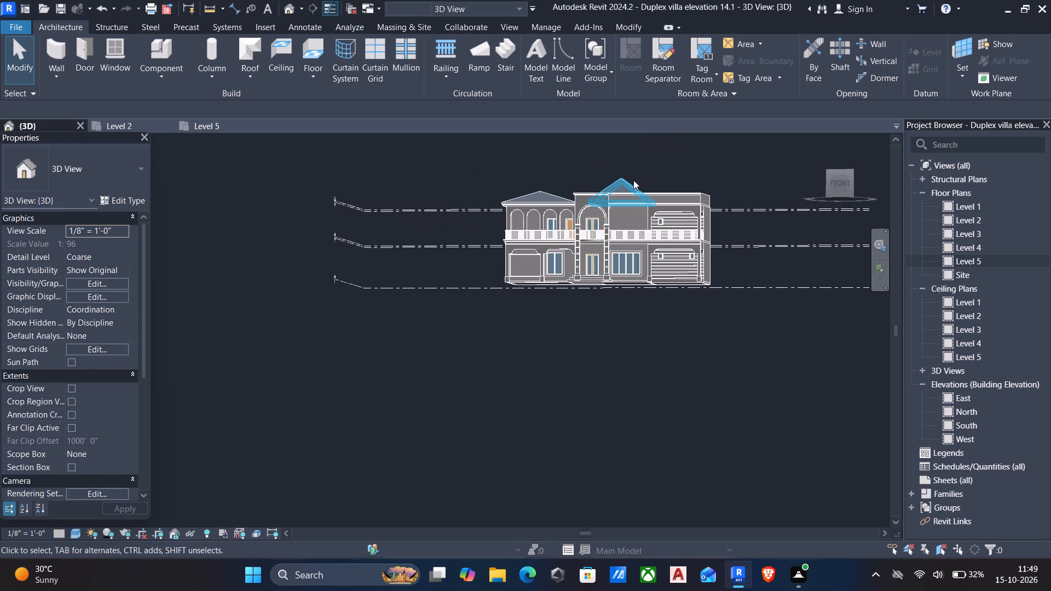
pyautogui.scroll(3, 616, 179)
pyautogui.click(616, 179)
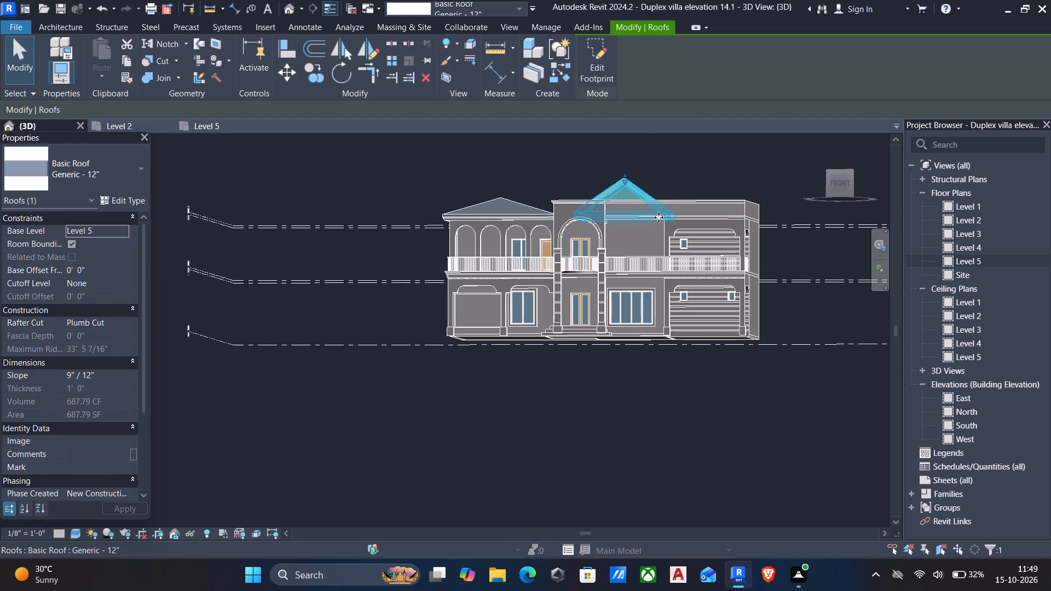
pyautogui.click(595, 79)
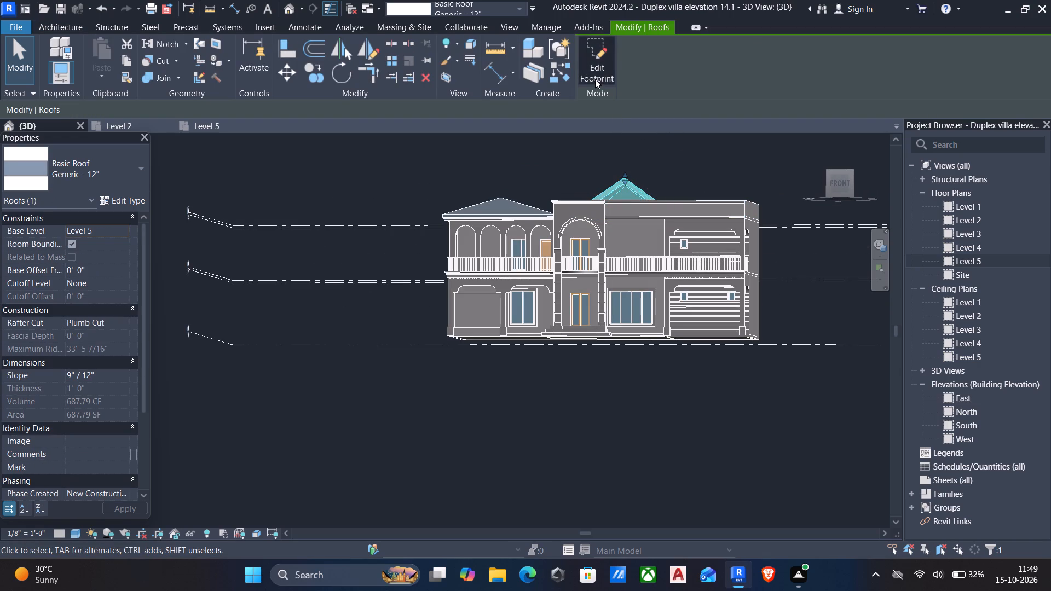
pyautogui.scroll(5, 670, 219)
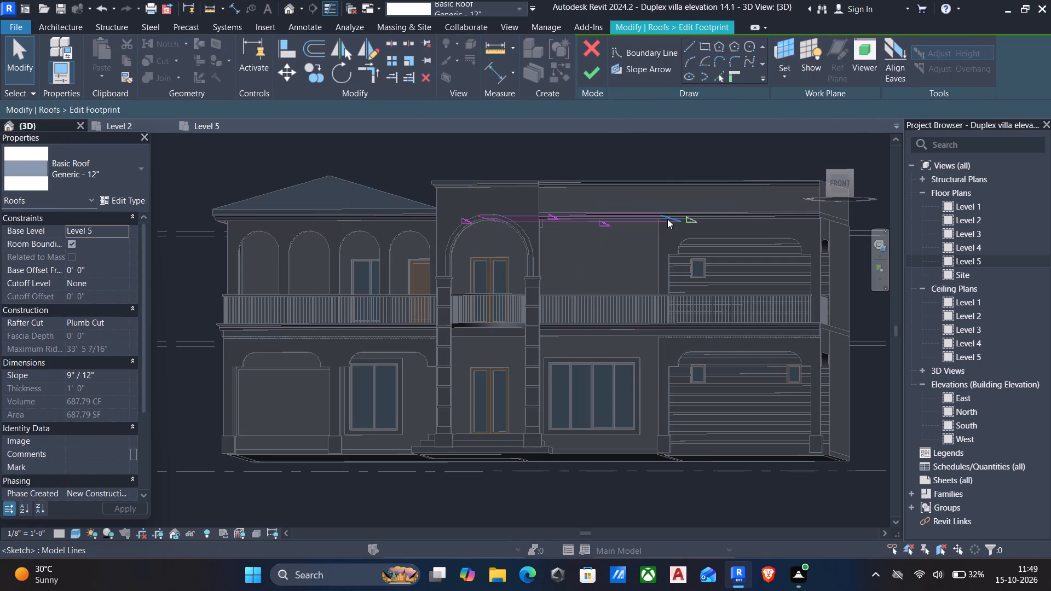
pyautogui.click(667, 219)
pyautogui.press('Right')
pyautogui.press('Right')
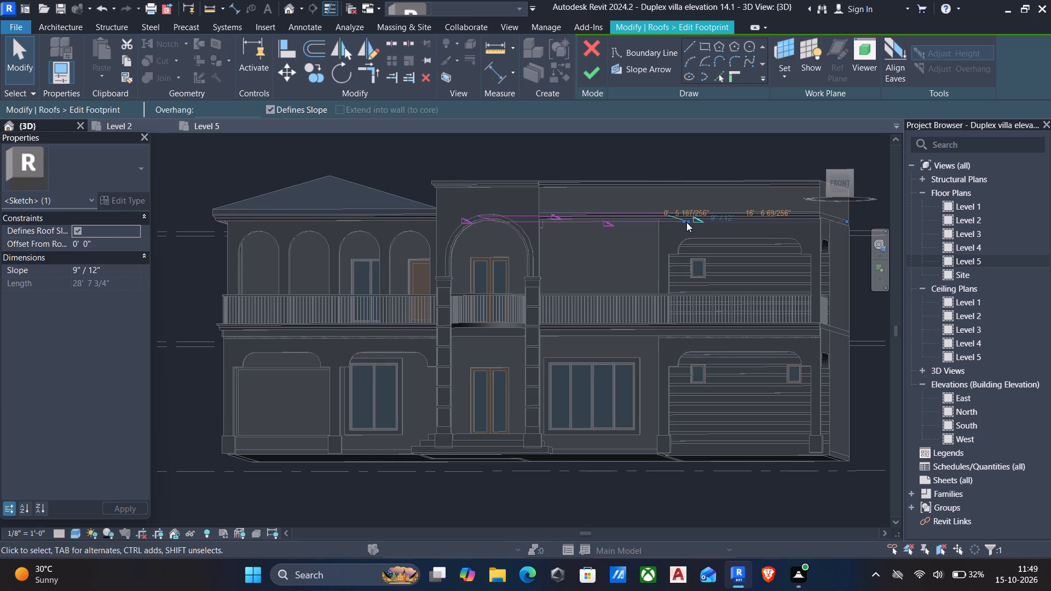
pyautogui.press('Right')
pyautogui.press('Right')
pyautogui.press('Right')
pyautogui.press('Right')
pyautogui.press('Right')
pyautogui.press('Right')
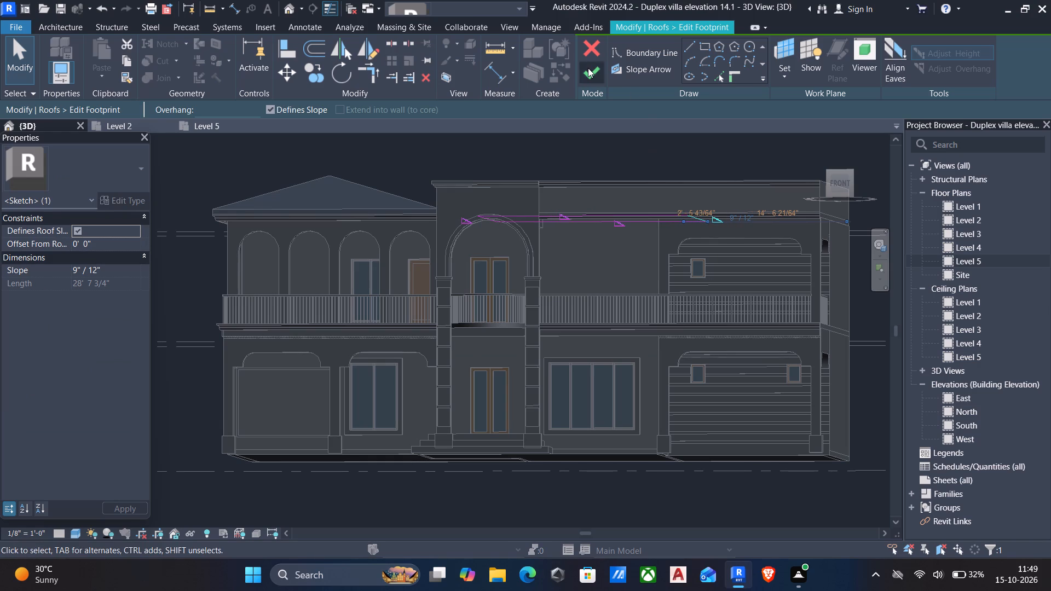
pyautogui.click(589, 69)
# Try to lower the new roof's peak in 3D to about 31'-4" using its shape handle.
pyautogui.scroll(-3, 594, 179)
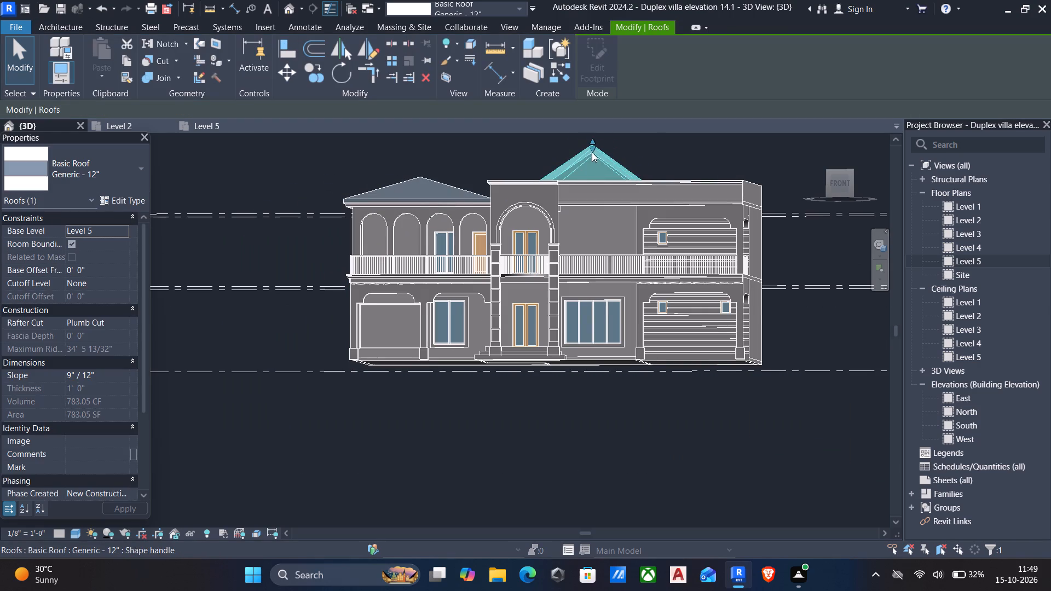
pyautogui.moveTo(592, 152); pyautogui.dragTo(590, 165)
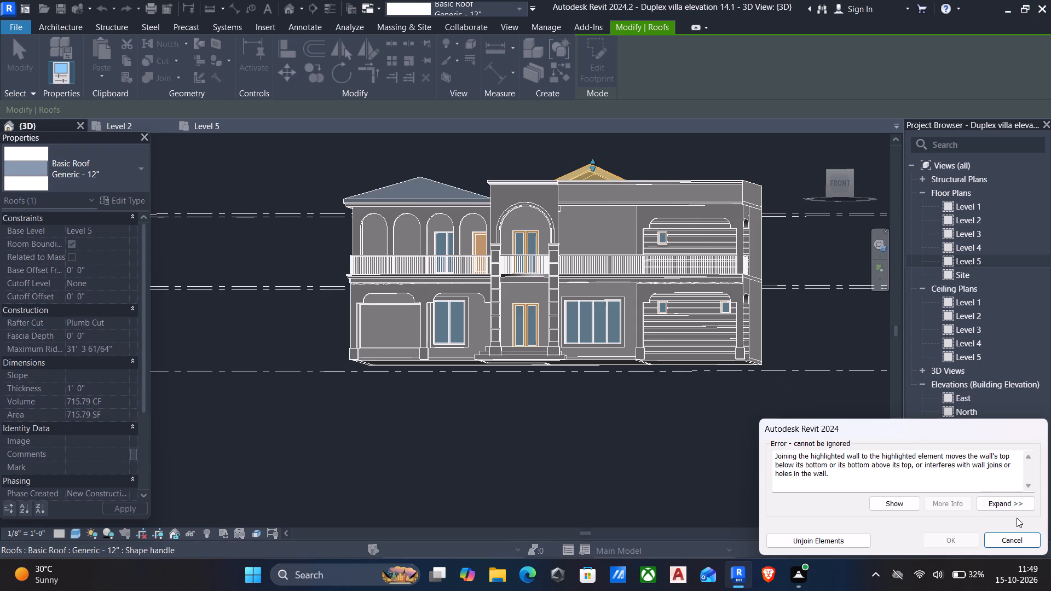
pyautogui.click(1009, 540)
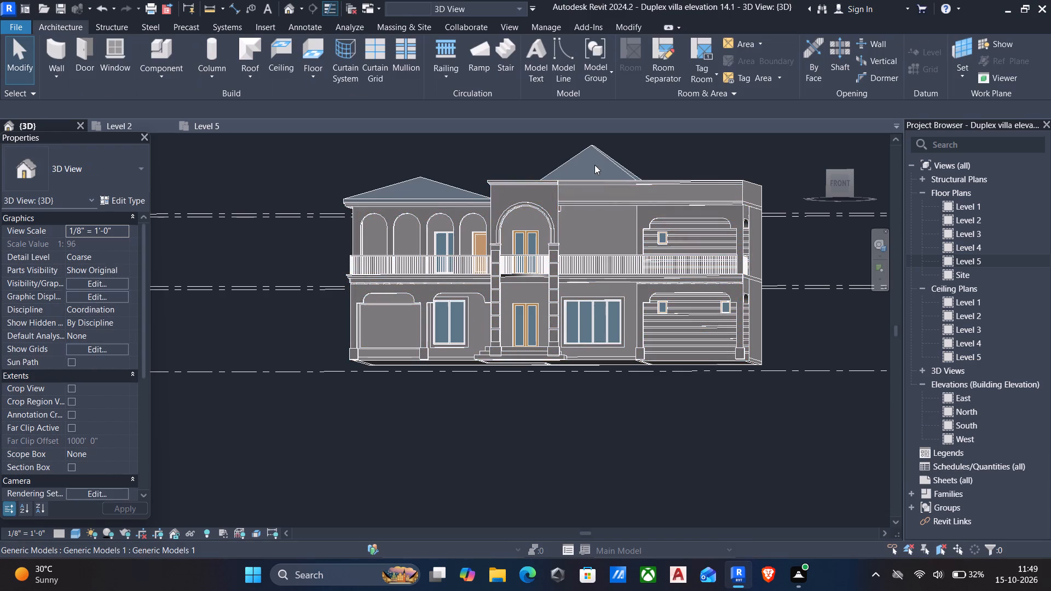
# Lower the new Level 5 roof's peak in 3D to a maximum ridge height of about 31'-9".
pyautogui.click(592, 149)
pyautogui.moveTo(592, 149); pyautogui.dragTo(600, 163)
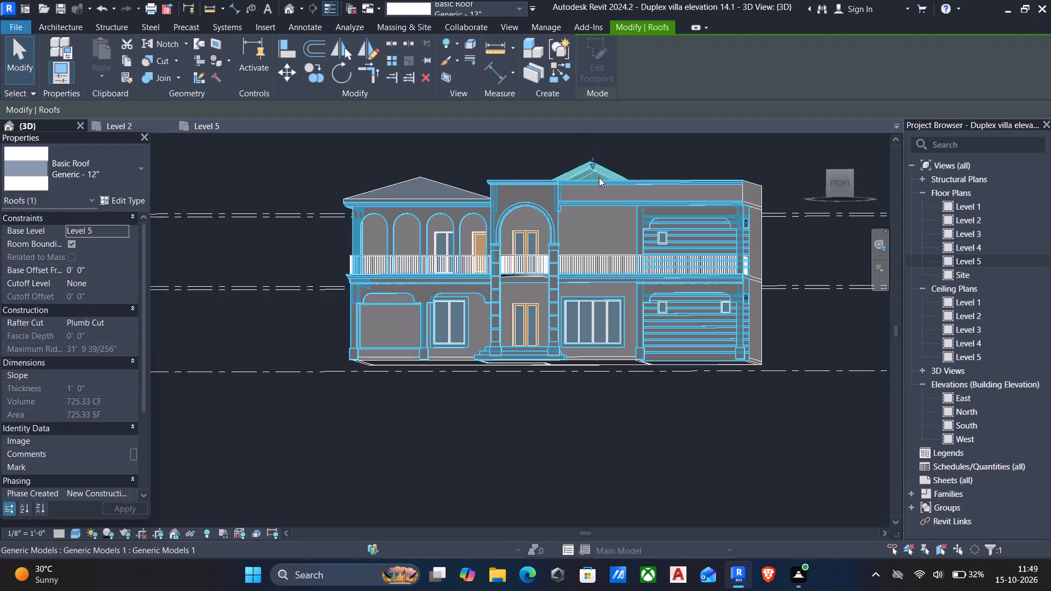
pyautogui.press('Escape')
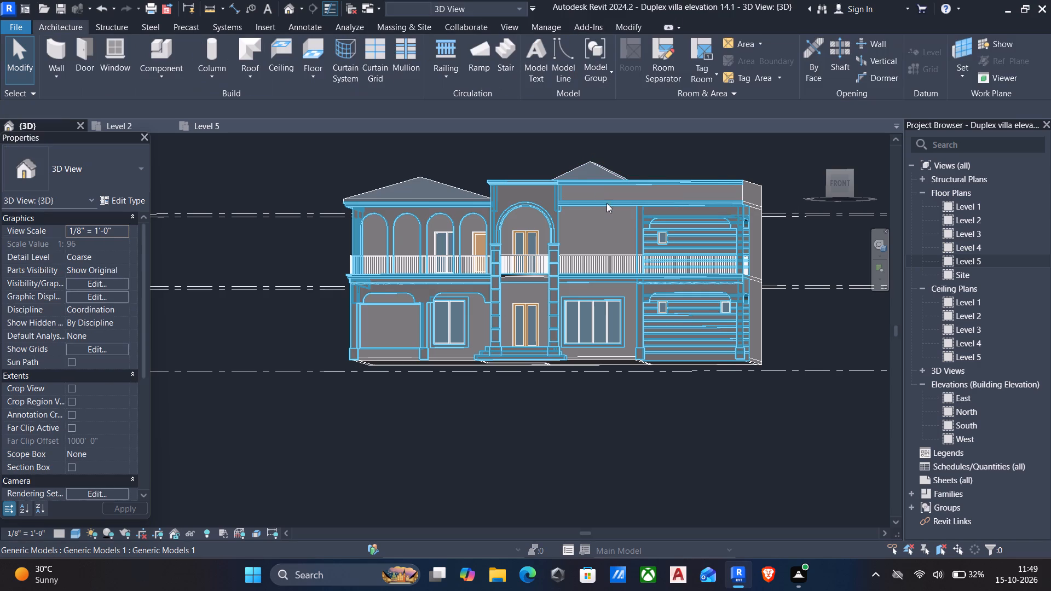
# Examine the lowered Level 5 roof against the rest of the villa from the front, above and west side.
pyautogui.scroll(-3, 633, 218)
pyautogui.keyDown('shift'); pyautogui.moveTo(634, 228); pyautogui.dragTo(588, 247, button='middle'); pyautogui.keyUp('shift')
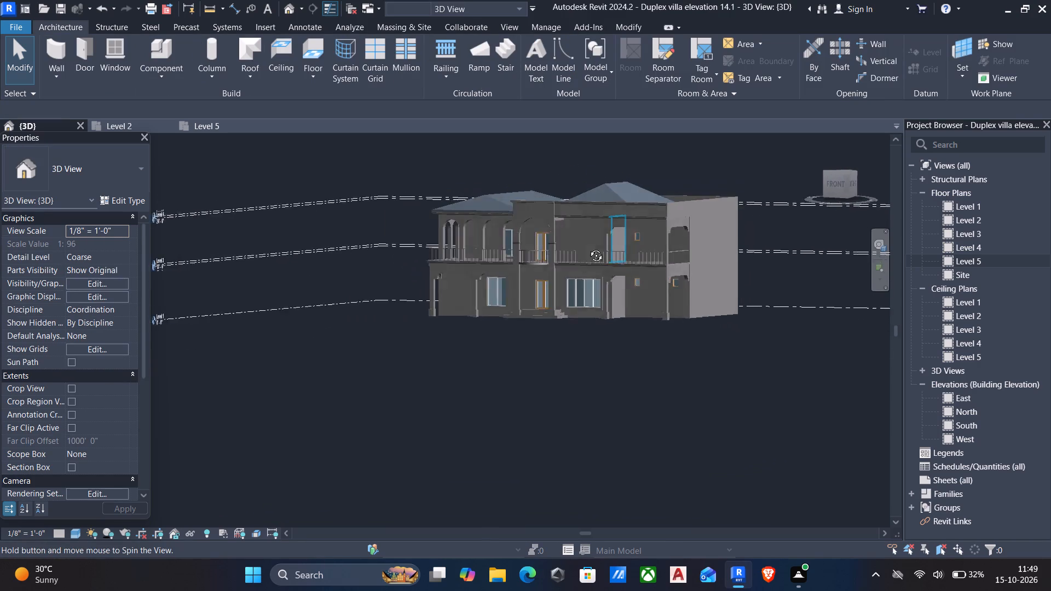
pyautogui.keyDown('shift'); pyautogui.moveTo(588, 247); pyautogui.dragTo(645, 305, button='middle'); pyautogui.keyUp('shift')
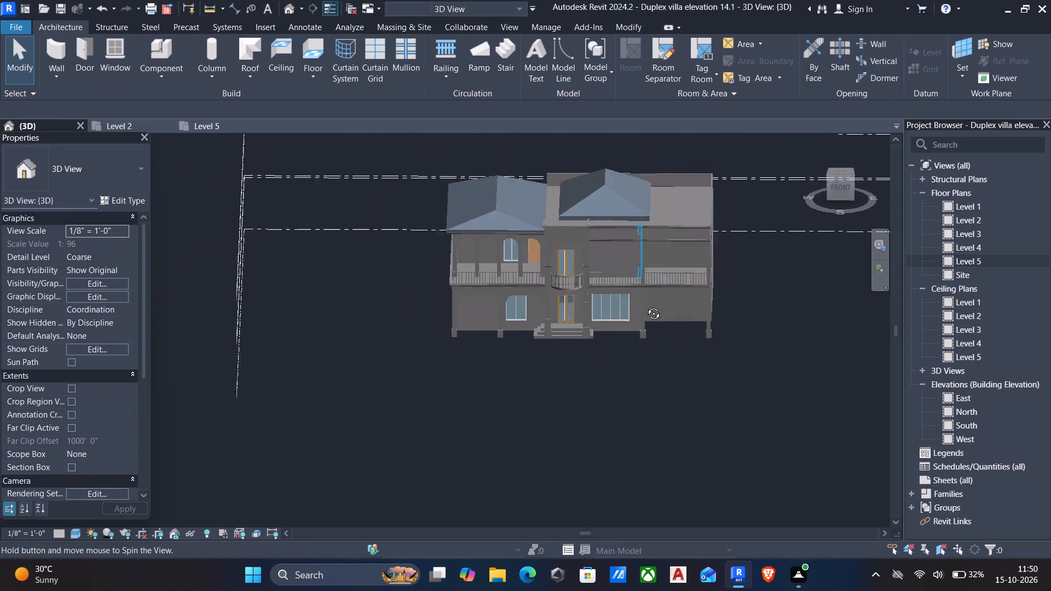
pyautogui.keyDown('shift'); pyautogui.moveTo(645, 305); pyautogui.dragTo(693, 226, button='middle'); pyautogui.keyUp('shift')
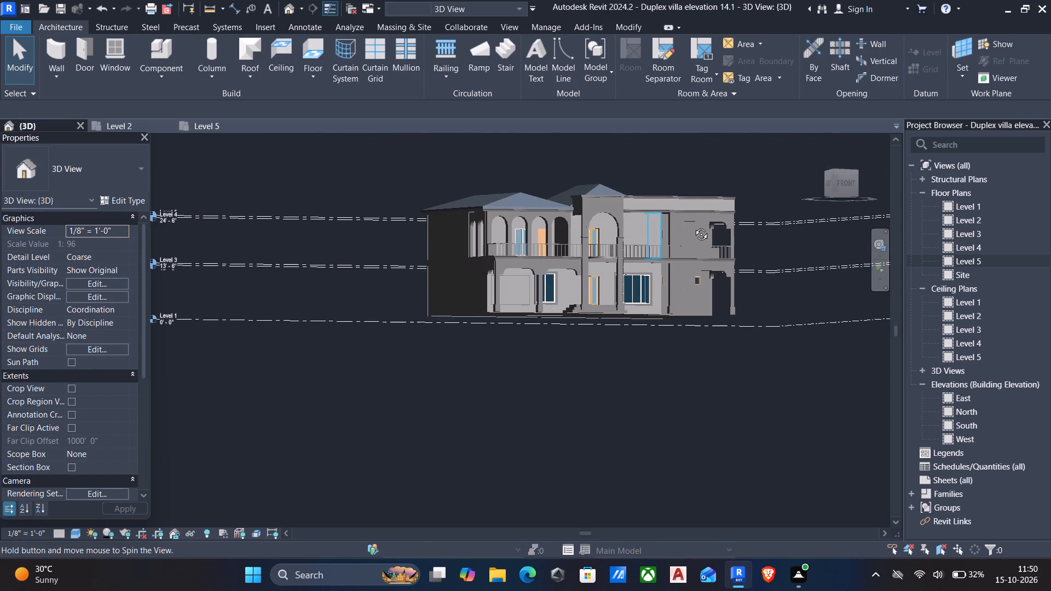
pyautogui.keyDown('shift'); pyautogui.moveTo(693, 226); pyautogui.dragTo(683, 237, button='middle'); pyautogui.keyUp('shift')
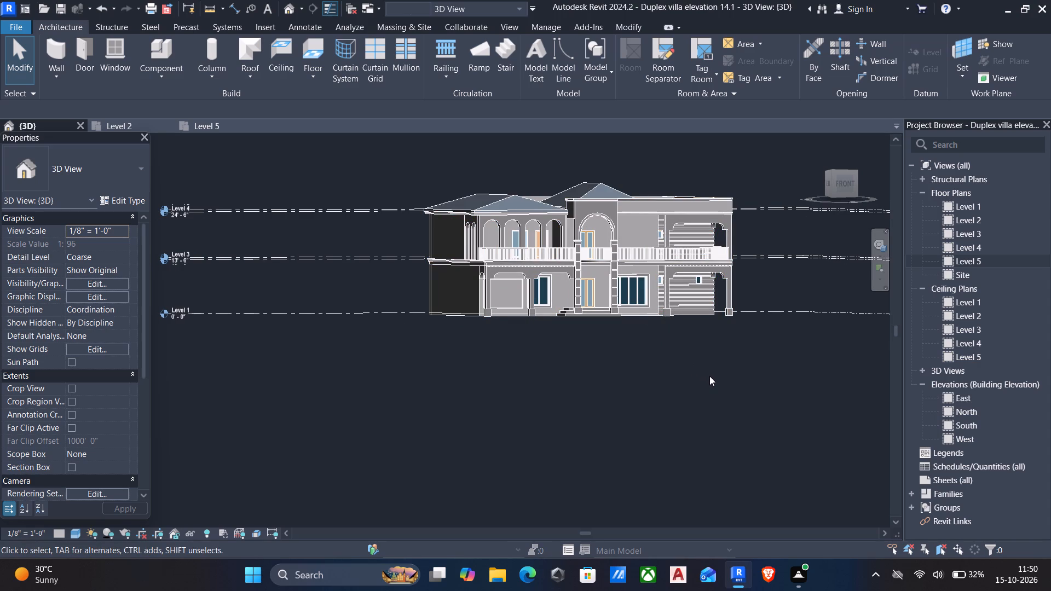
pyautogui.scroll(4, 709, 376)
pyautogui.scroll(-3, 662, 358)
pyautogui.moveTo(654, 352); pyautogui.dragTo(650, 391, button='middle')
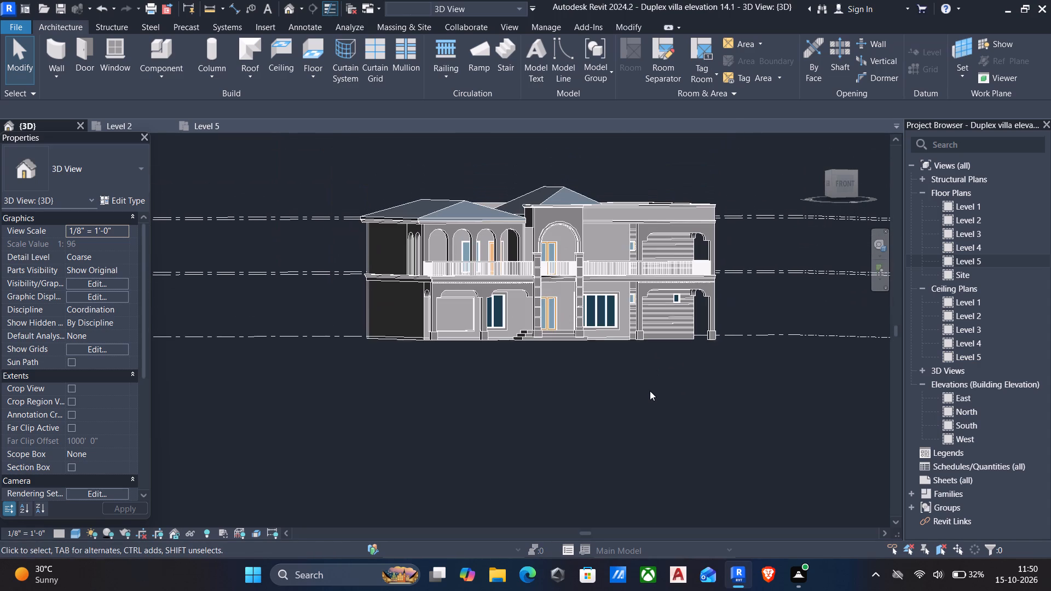
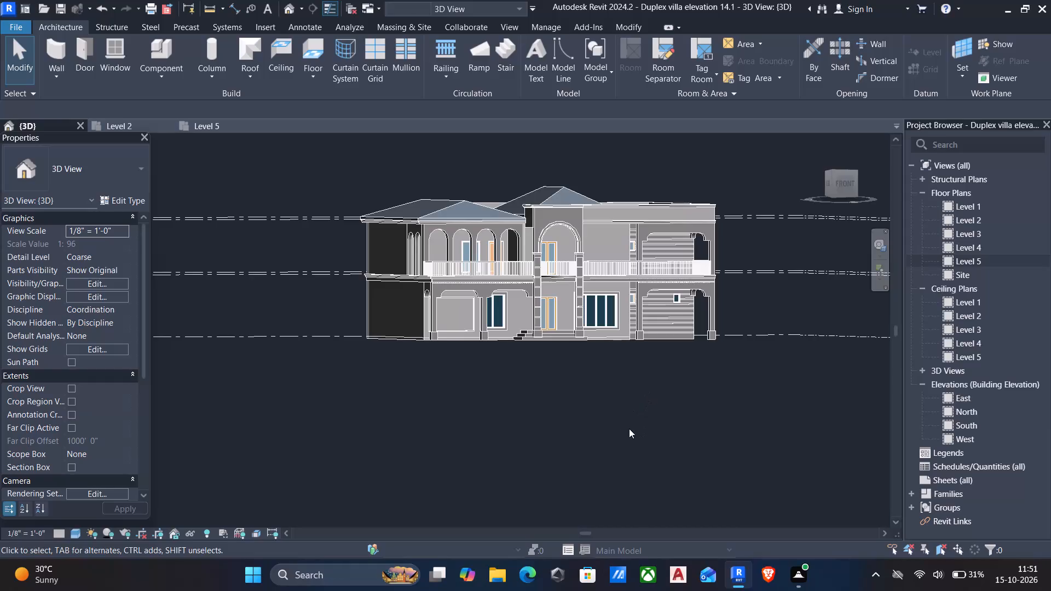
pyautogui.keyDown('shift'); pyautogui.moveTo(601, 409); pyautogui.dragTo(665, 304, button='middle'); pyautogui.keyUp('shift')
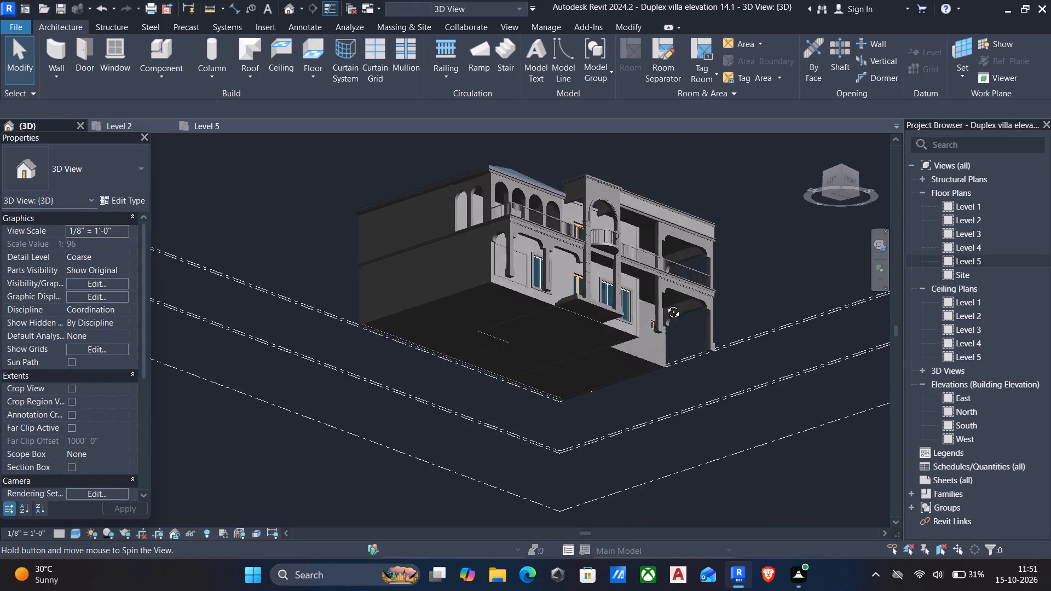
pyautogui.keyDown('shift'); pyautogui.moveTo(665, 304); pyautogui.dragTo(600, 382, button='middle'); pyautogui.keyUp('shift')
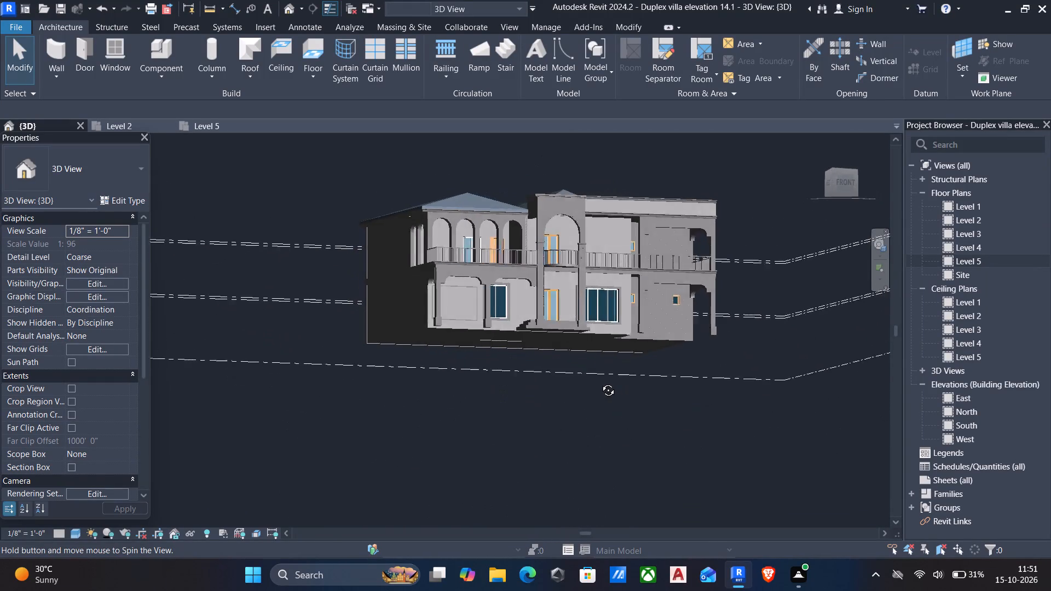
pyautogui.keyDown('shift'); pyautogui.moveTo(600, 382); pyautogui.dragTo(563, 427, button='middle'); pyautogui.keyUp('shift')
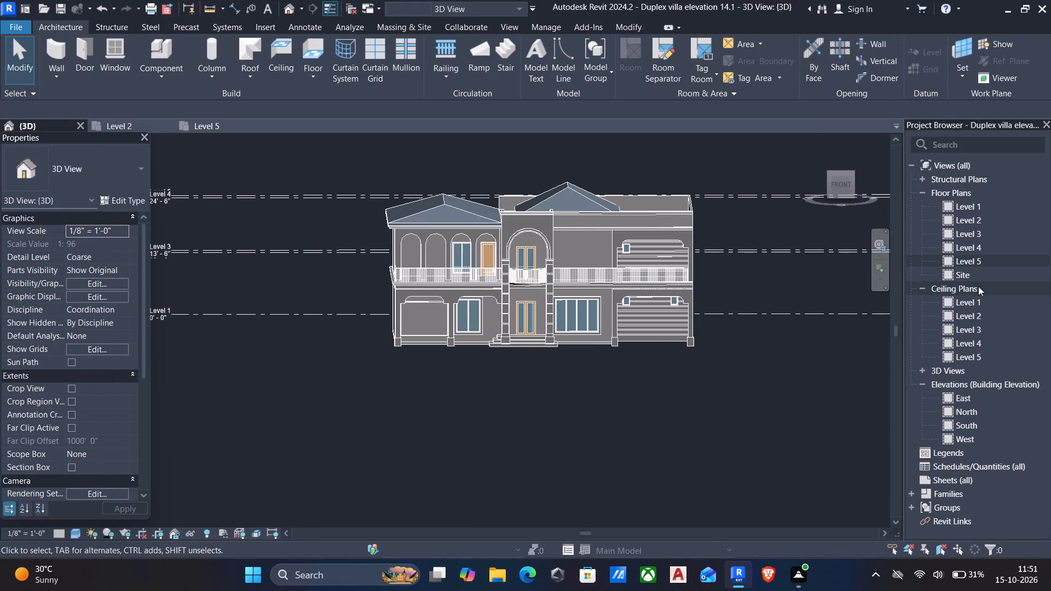
# In the Site plan, create a rectangular 6" floor on Level 1 around the villa, about 132'-0" by 104'-0".
pyautogui.doubleClick(979, 273)
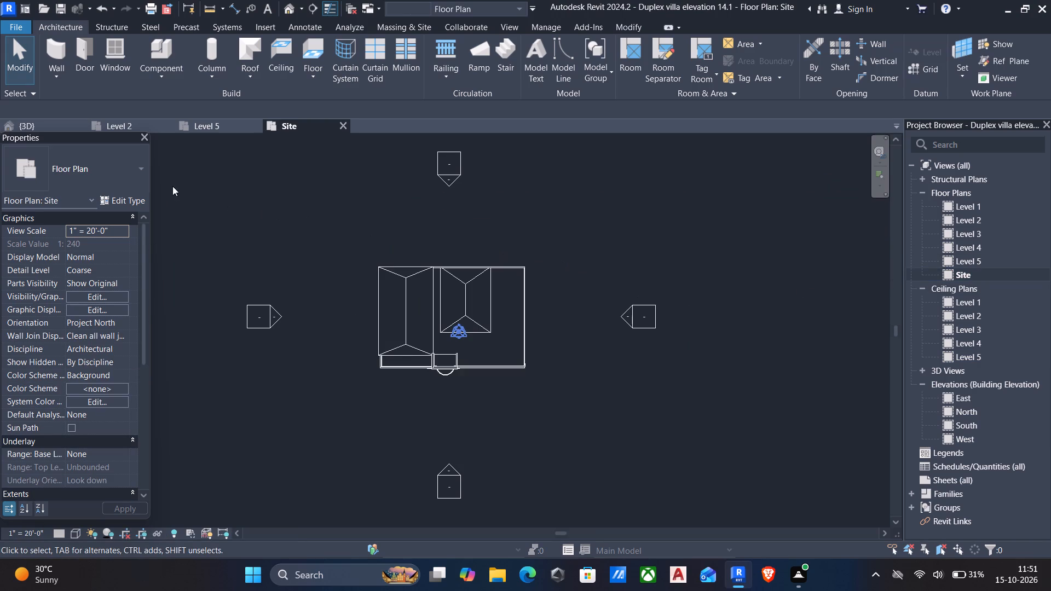
pyautogui.click(313, 76)
pyautogui.click(331, 103)
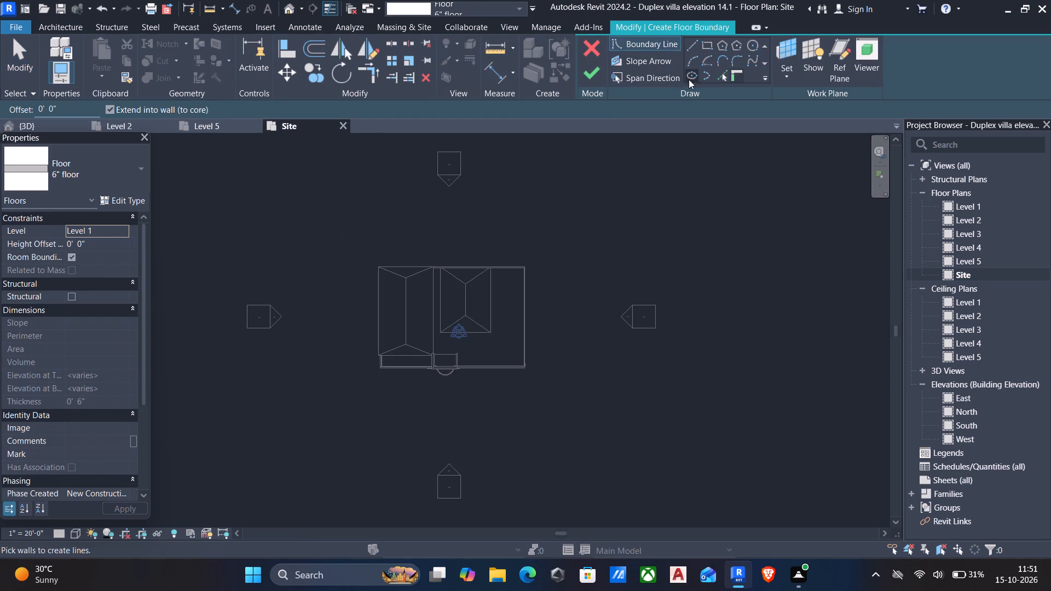
pyautogui.click(706, 46)
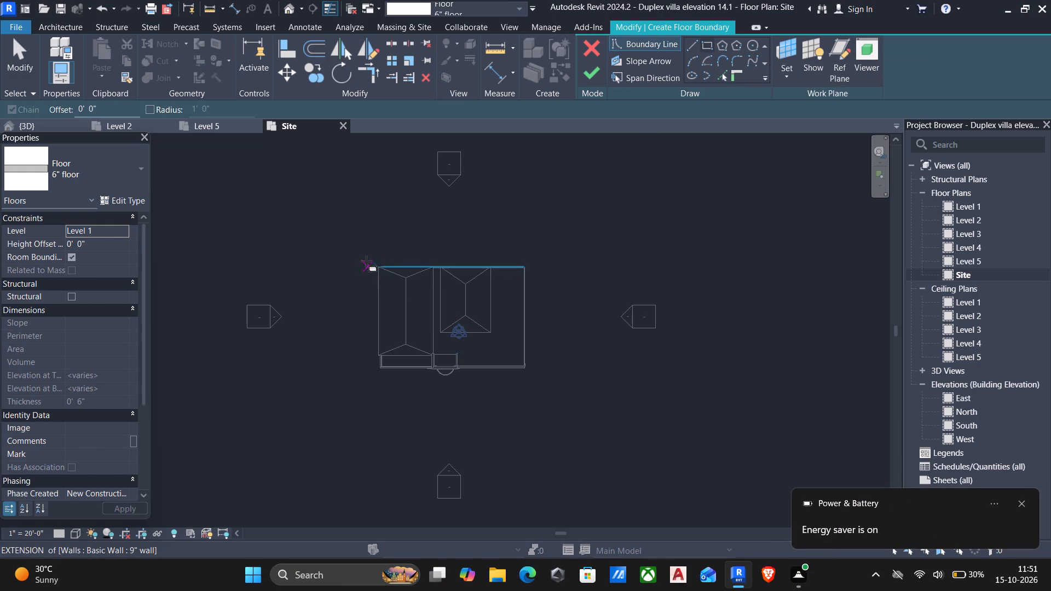
pyautogui.click(308, 219)
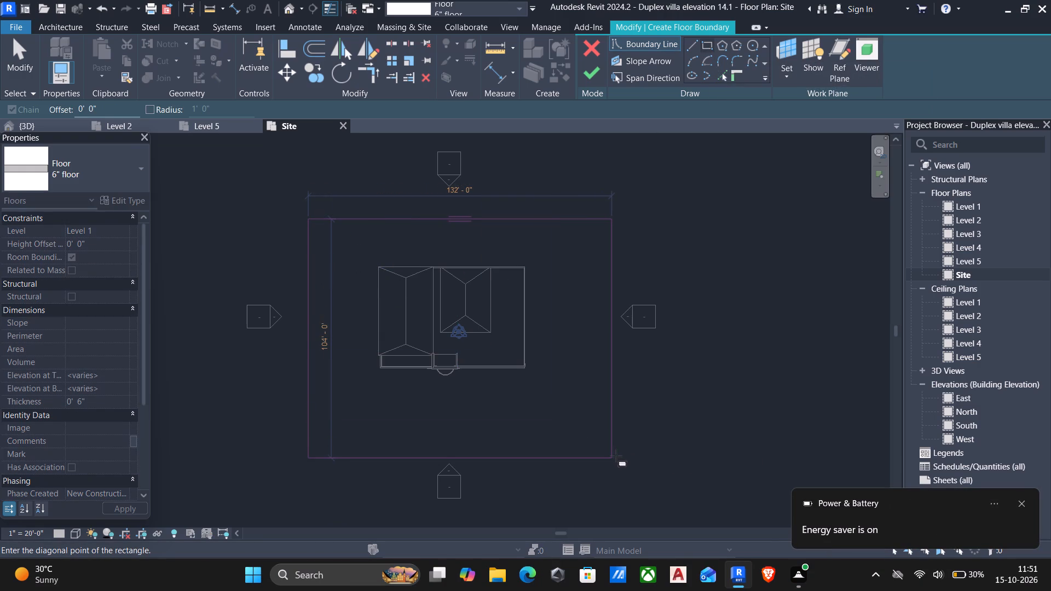
pyautogui.click(616, 456)
pyautogui.click(592, 72)
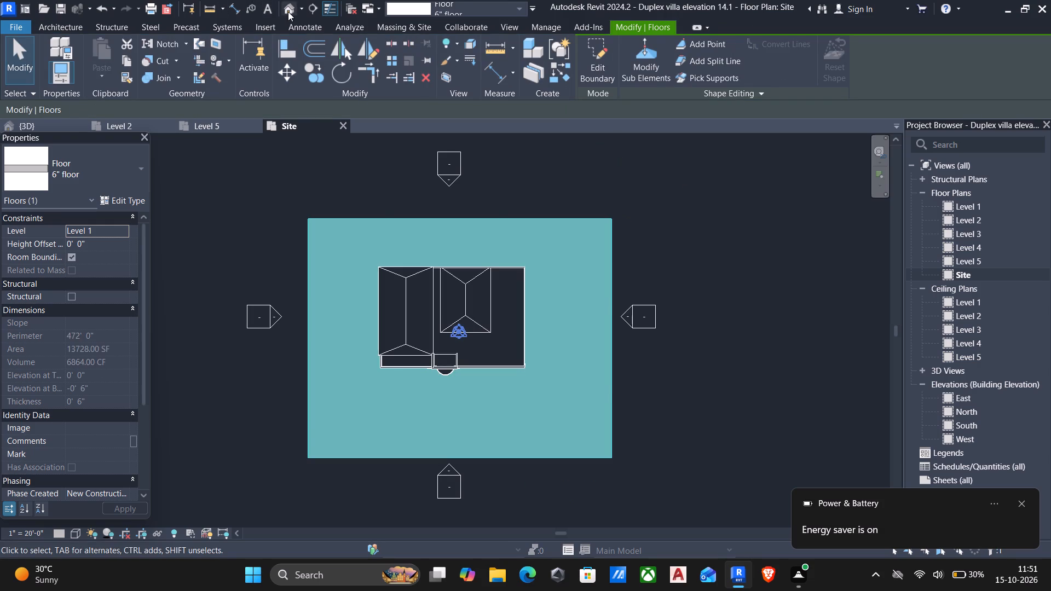
# Select the new 6" ground slab surrounding the villa in the 3D view.
pyautogui.click(288, 11)
pyautogui.scroll(-1, 501, 328)
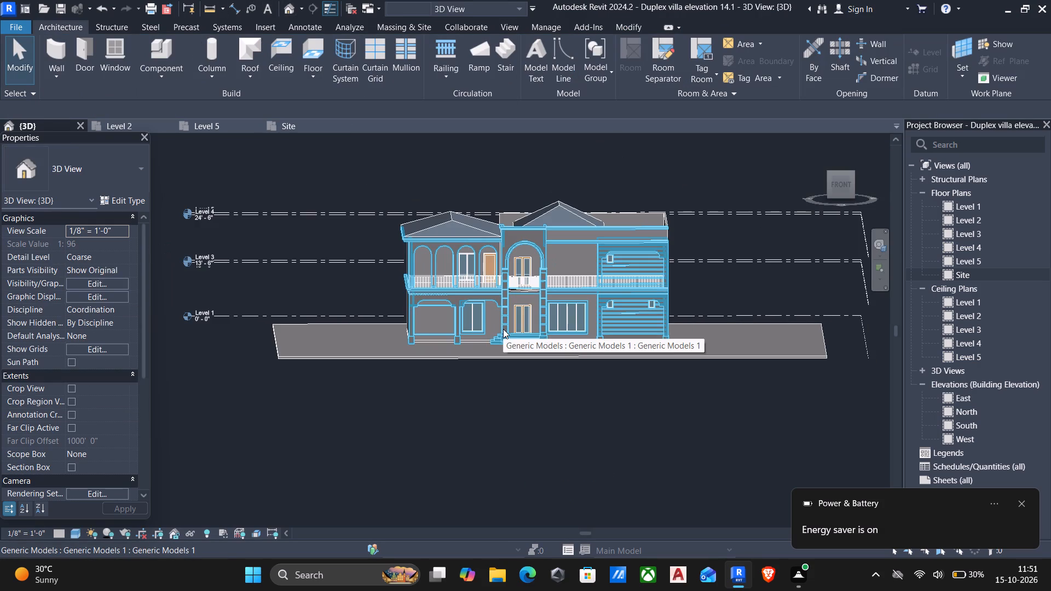
pyautogui.keyDown('shift'); pyautogui.moveTo(503, 329); pyautogui.dragTo(512, 346, button='middle'); pyautogui.keyUp('shift')
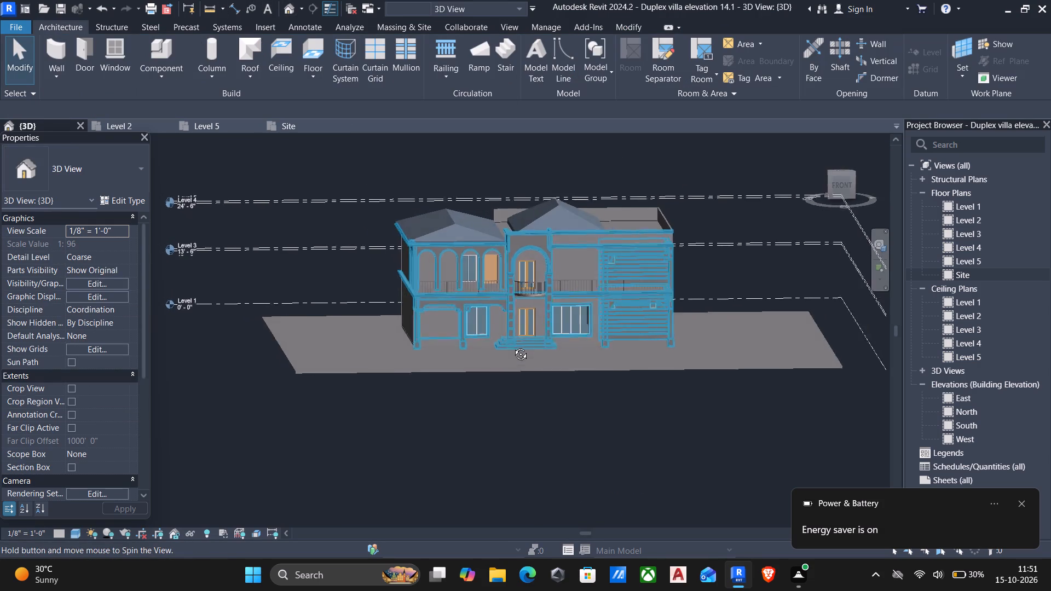
pyautogui.keyDown('shift'); pyautogui.moveTo(512, 346); pyautogui.dragTo(567, 397, button='middle'); pyautogui.keyUp('shift')
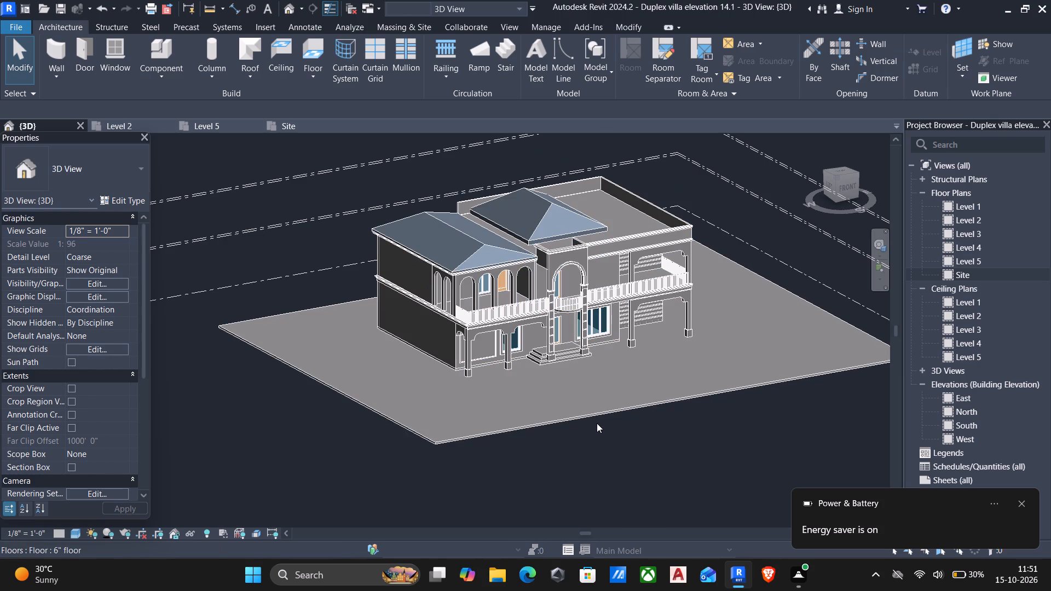
pyautogui.moveTo(597, 423); pyautogui.dragTo(587, 396, button='middle')
pyautogui.click(576, 391)
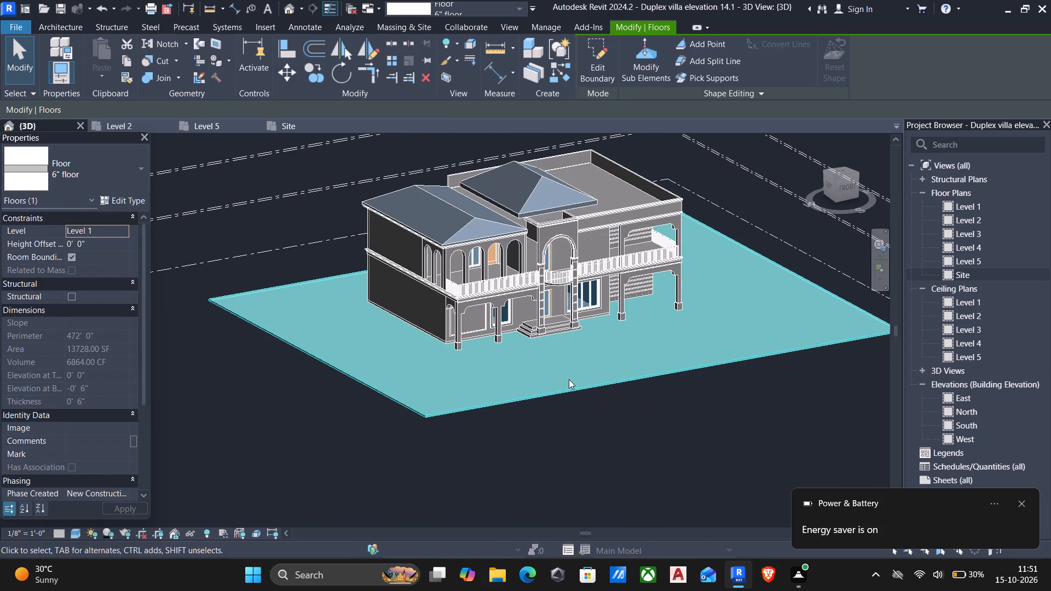
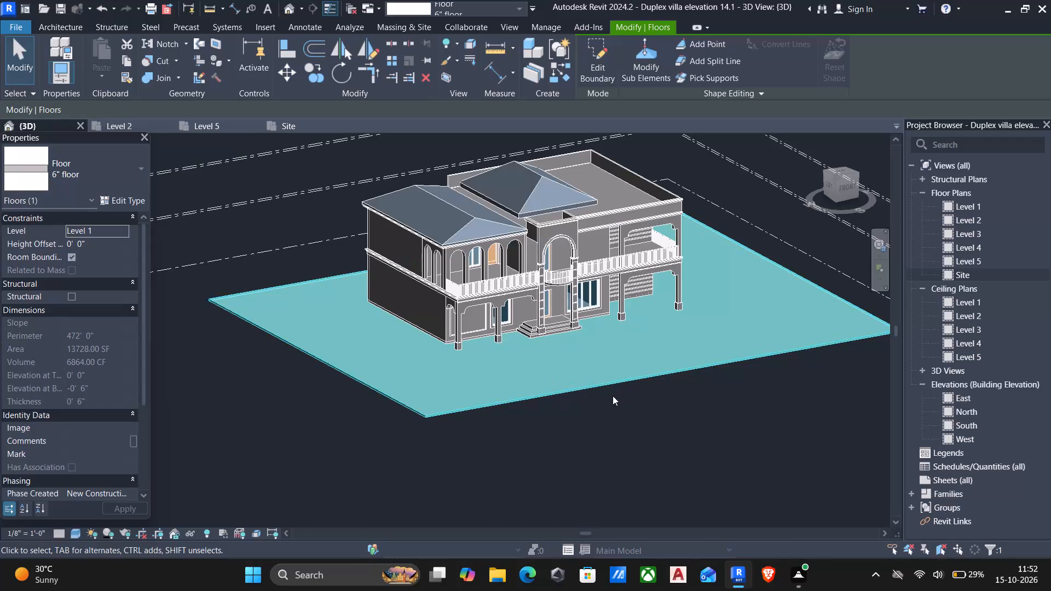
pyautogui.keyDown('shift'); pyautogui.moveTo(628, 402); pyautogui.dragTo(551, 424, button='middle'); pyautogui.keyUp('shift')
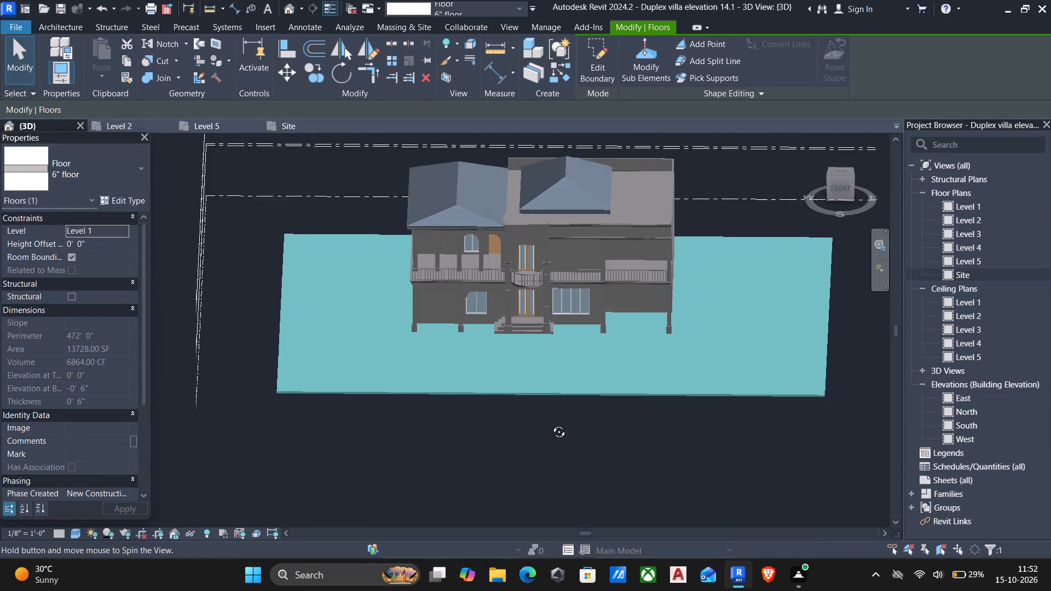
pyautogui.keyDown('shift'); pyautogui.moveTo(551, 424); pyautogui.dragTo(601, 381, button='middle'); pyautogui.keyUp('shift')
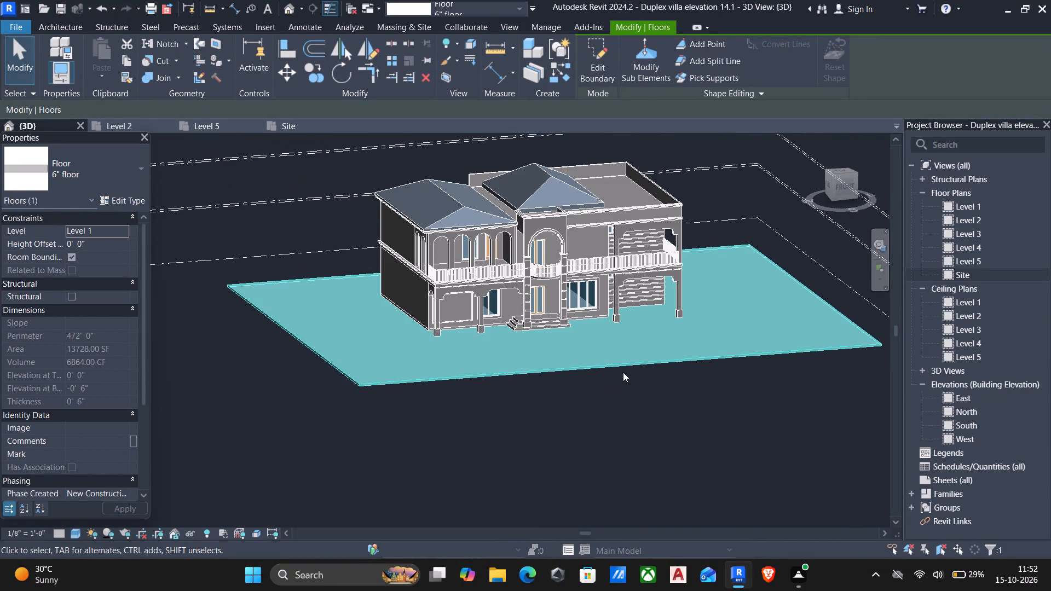
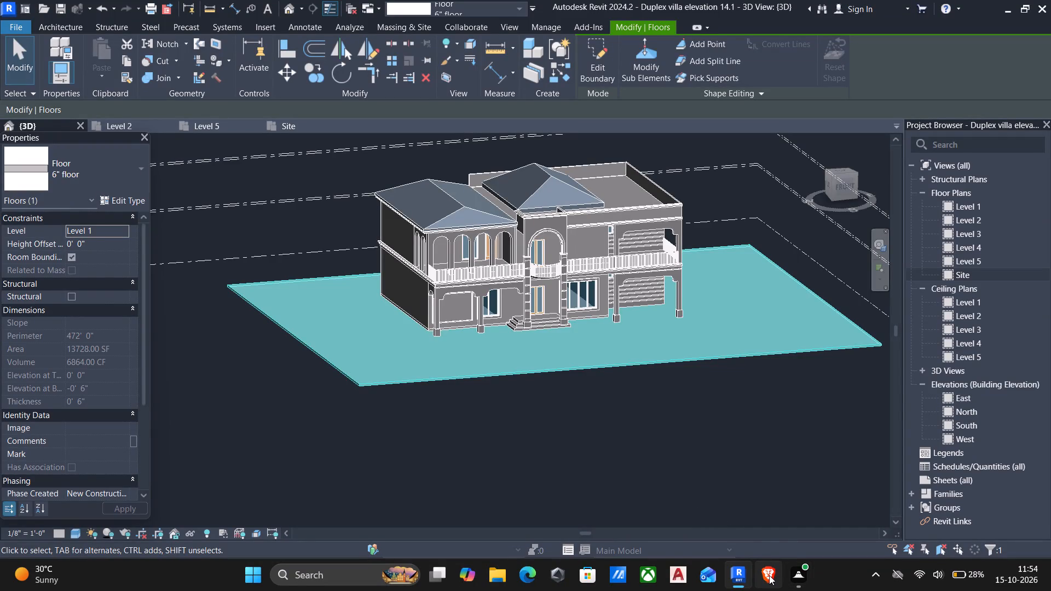
# Open the Brave browser, leaving the villa model open in Revit.
pyautogui.click(769, 575)
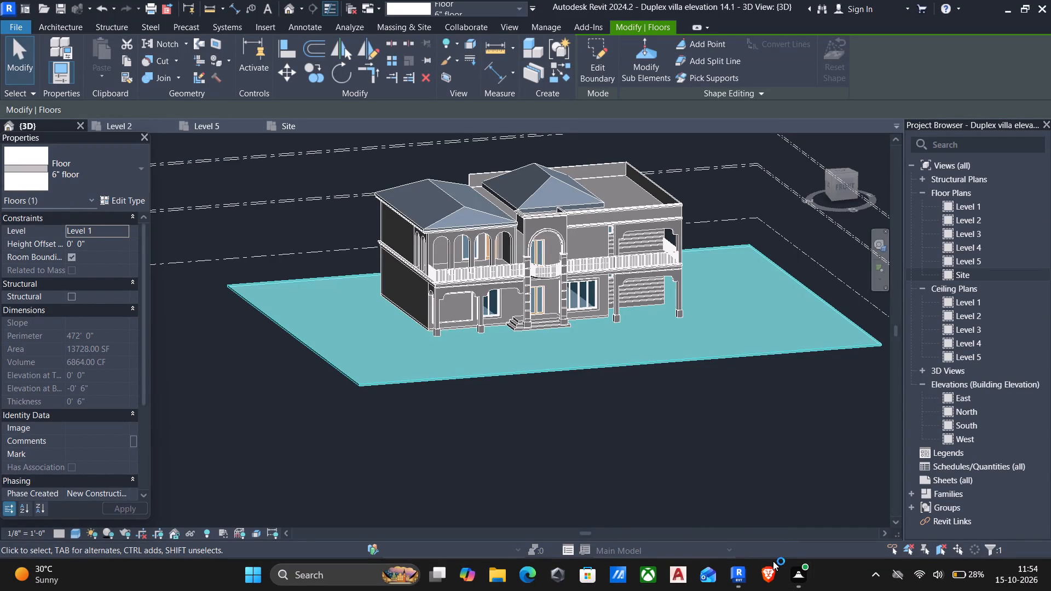
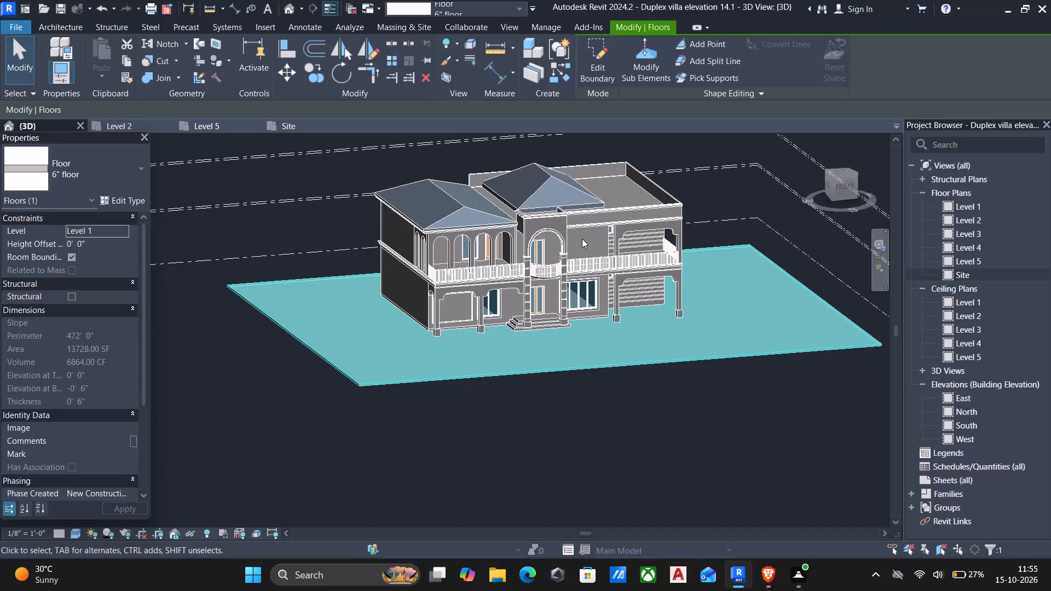
# Start a wall with the 9" wall type and open the material choices for its structure layer.
pyautogui.write('wa')
pyautogui.click(91, 181)
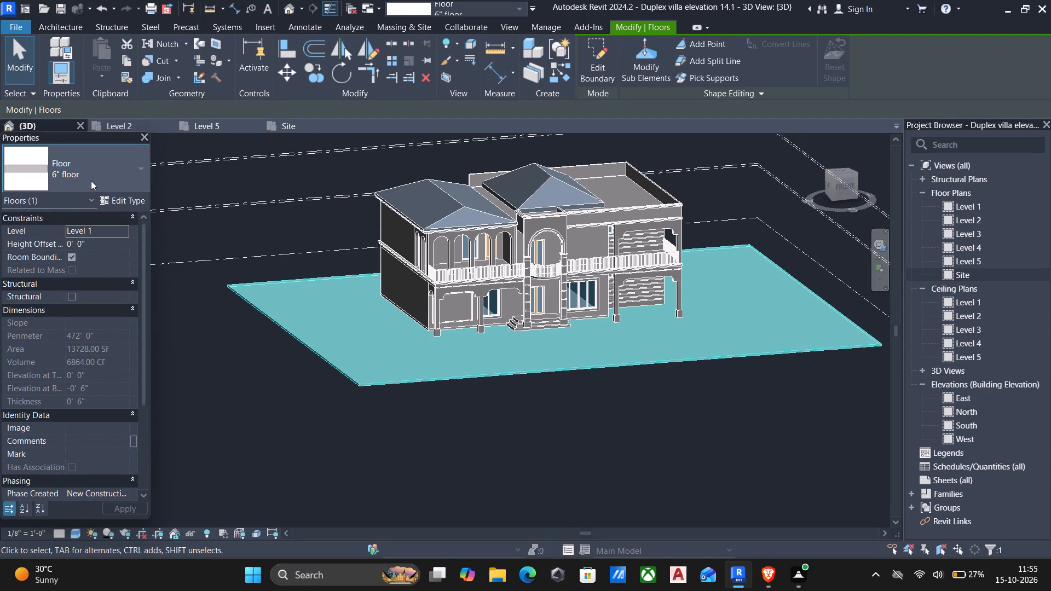
pyautogui.click(429, 408)
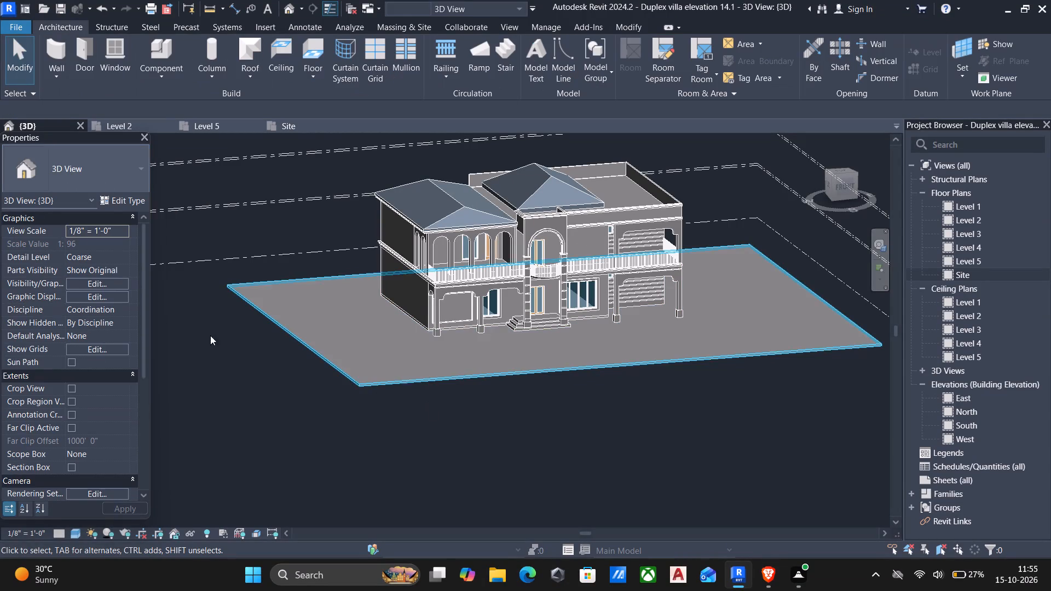
pyautogui.write('wa')
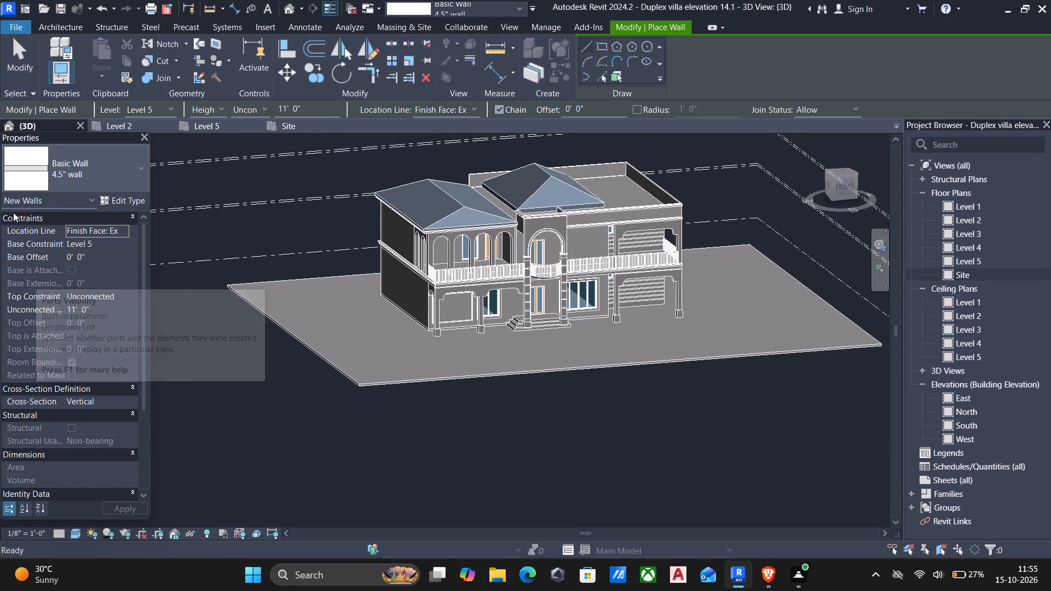
pyautogui.click(116, 176)
pyautogui.scroll(3, 70, 416)
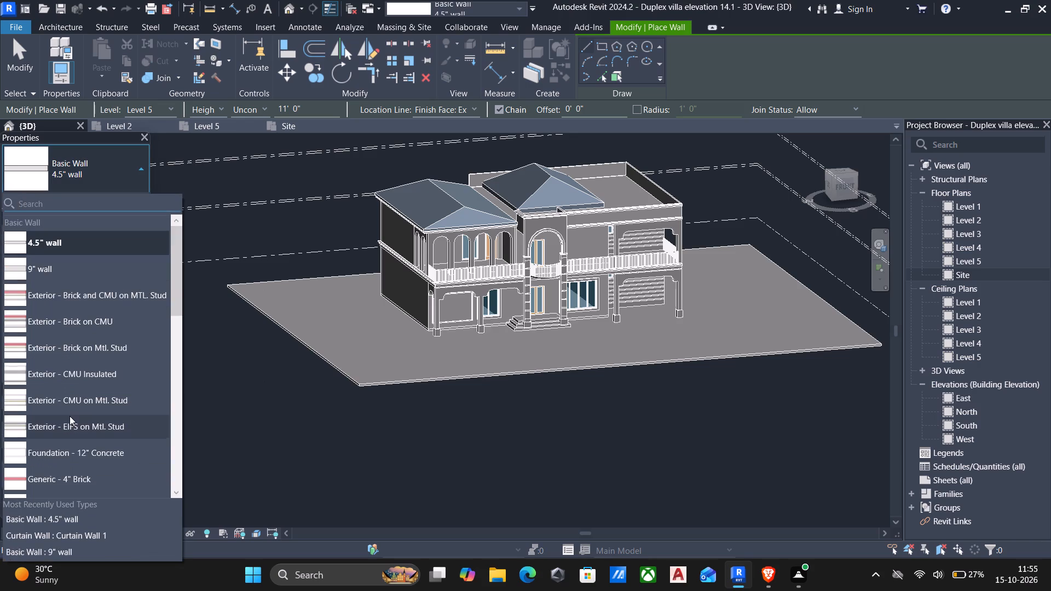
pyautogui.scroll(2, 70, 416)
pyautogui.click(43, 271)
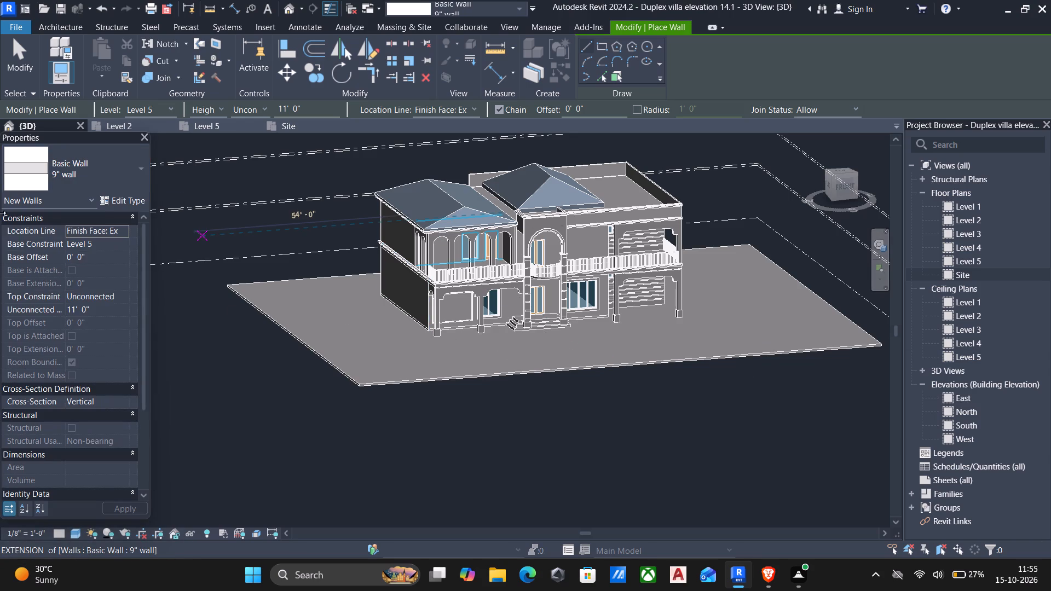
pyautogui.click(142, 196)
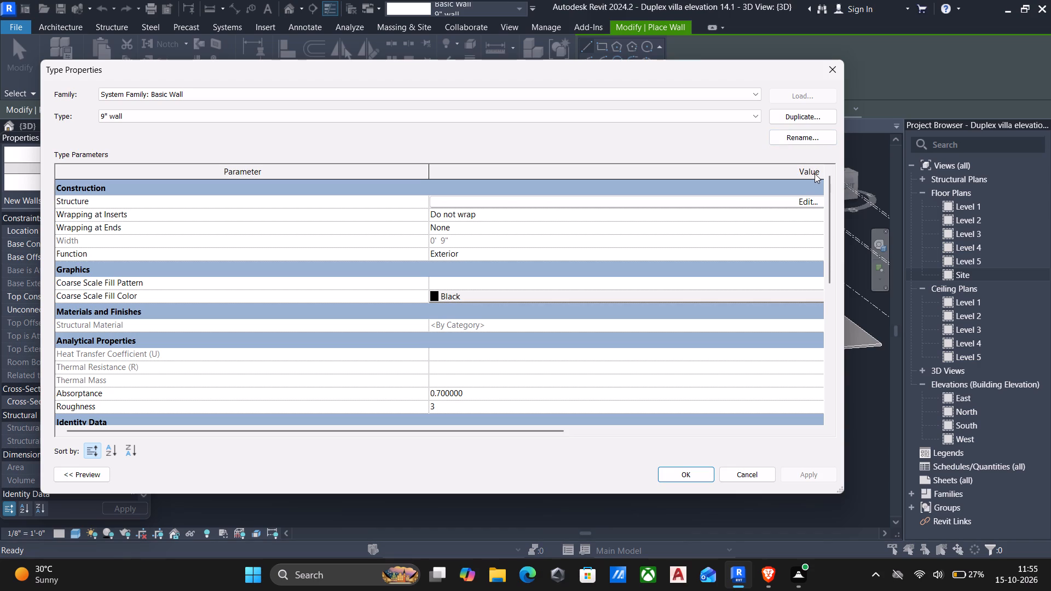
pyautogui.click(804, 204)
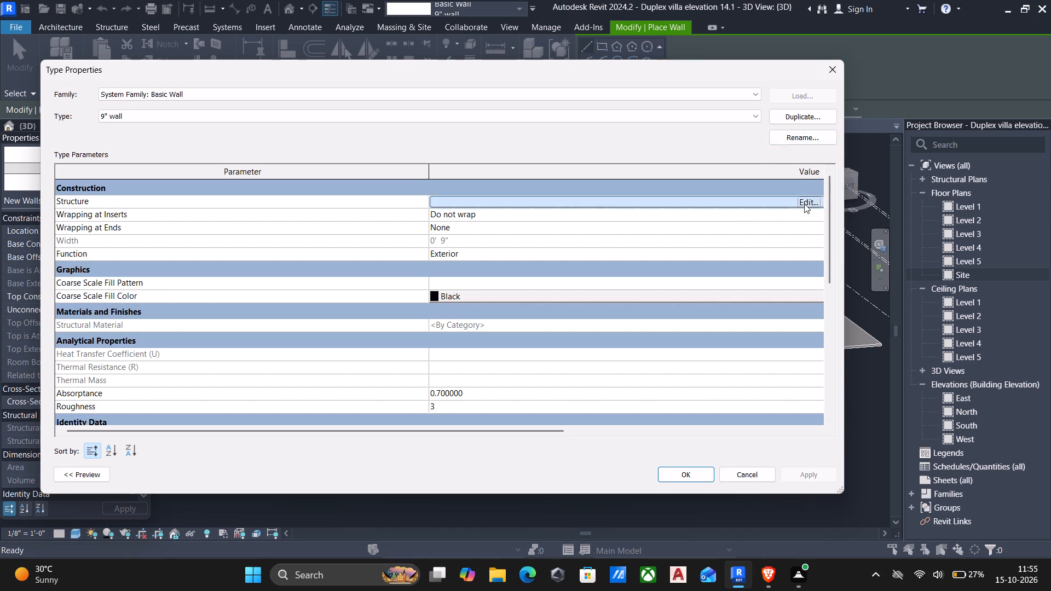
pyautogui.click(374, 193)
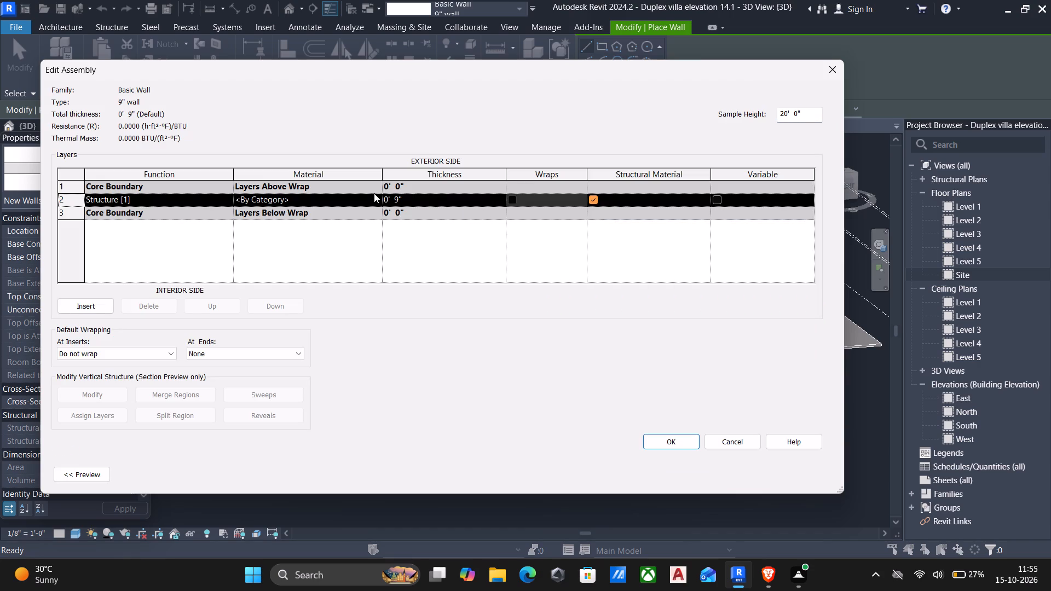
pyautogui.click(378, 196)
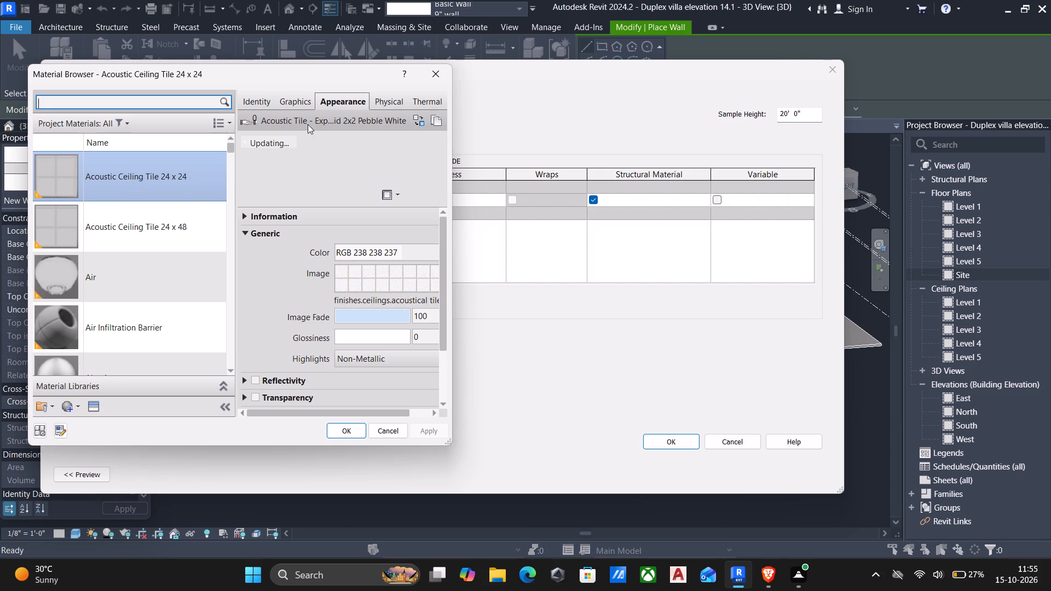
# Create a new material named Wall.
pyautogui.click(66, 403)
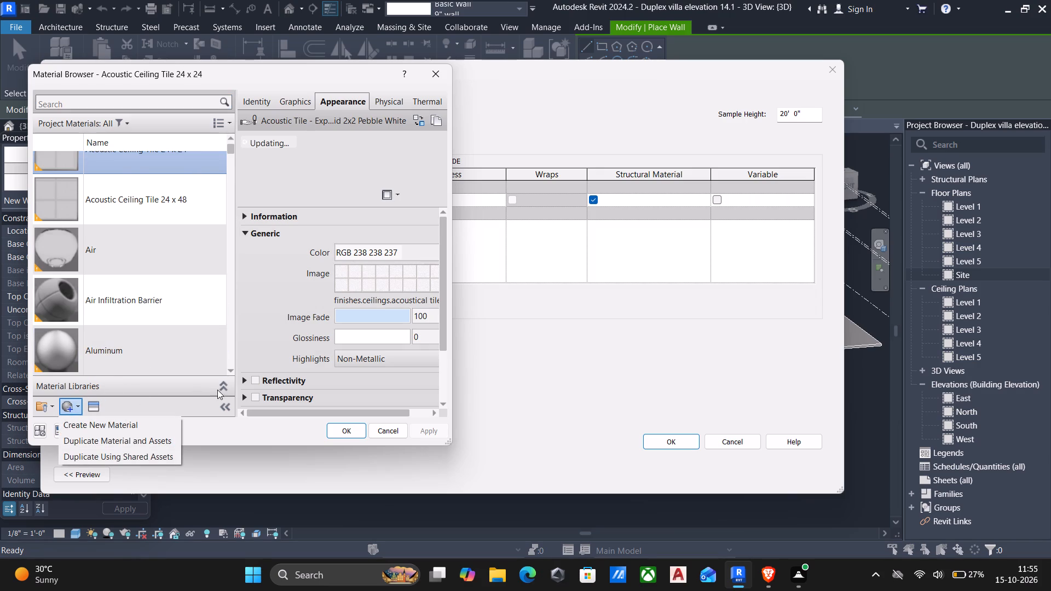
pyautogui.click(126, 425)
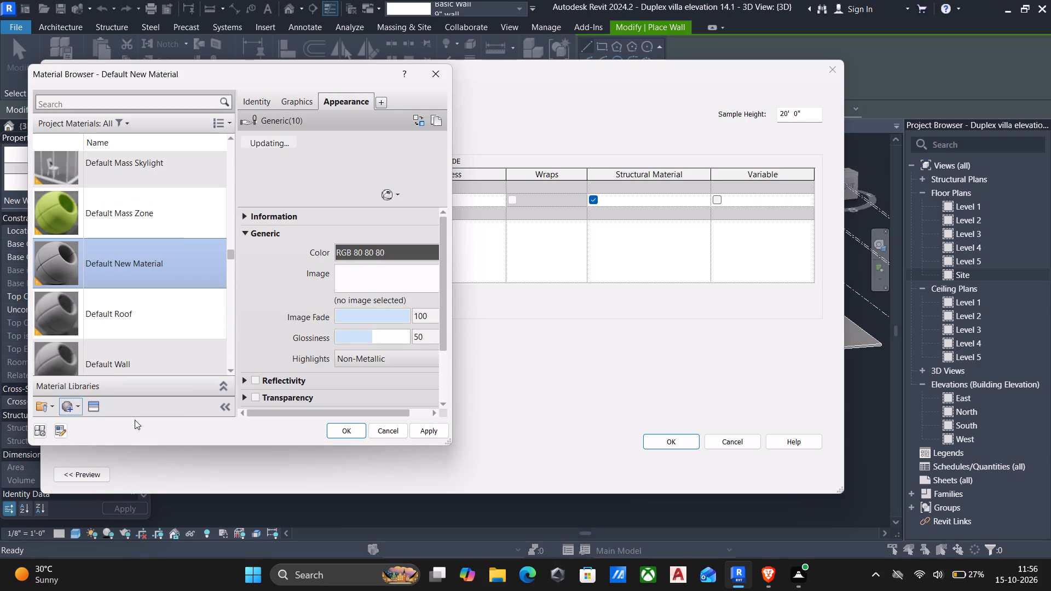
pyautogui.write('wall')
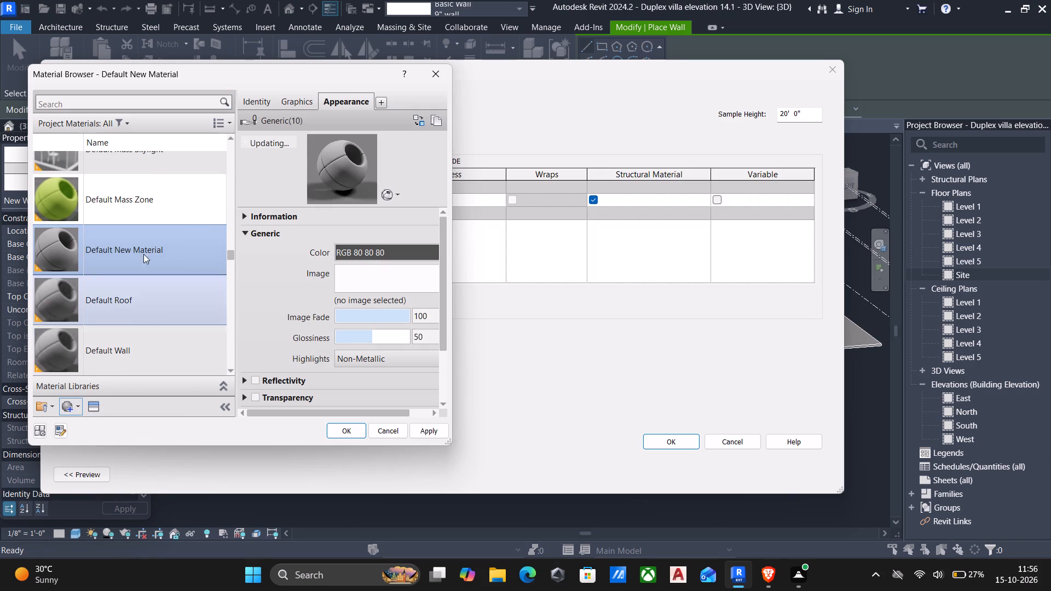
pyautogui.click(256, 93)
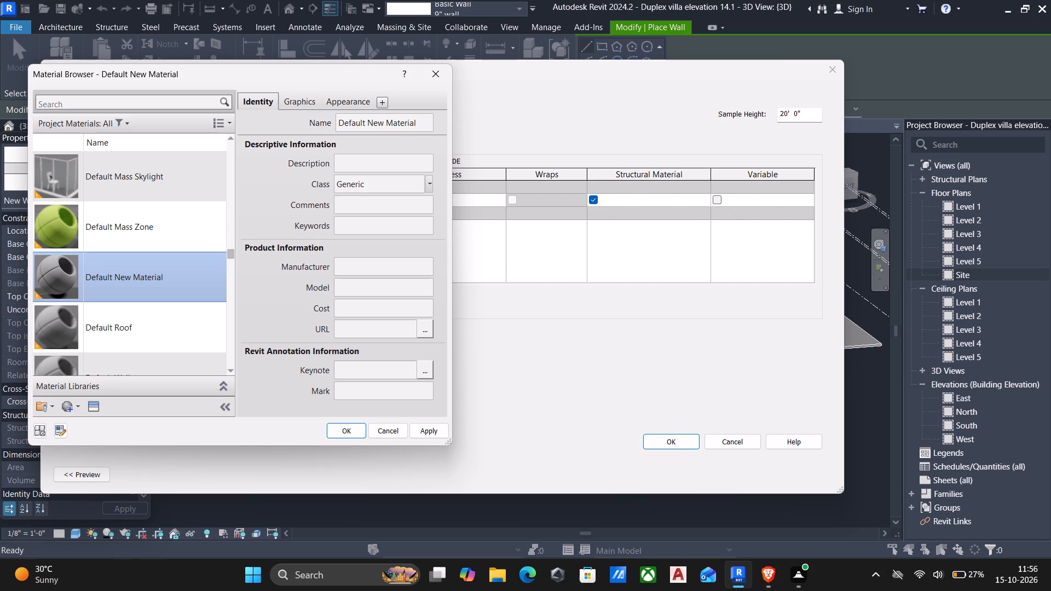
pyautogui.click(430, 121)
pyautogui.press('w')
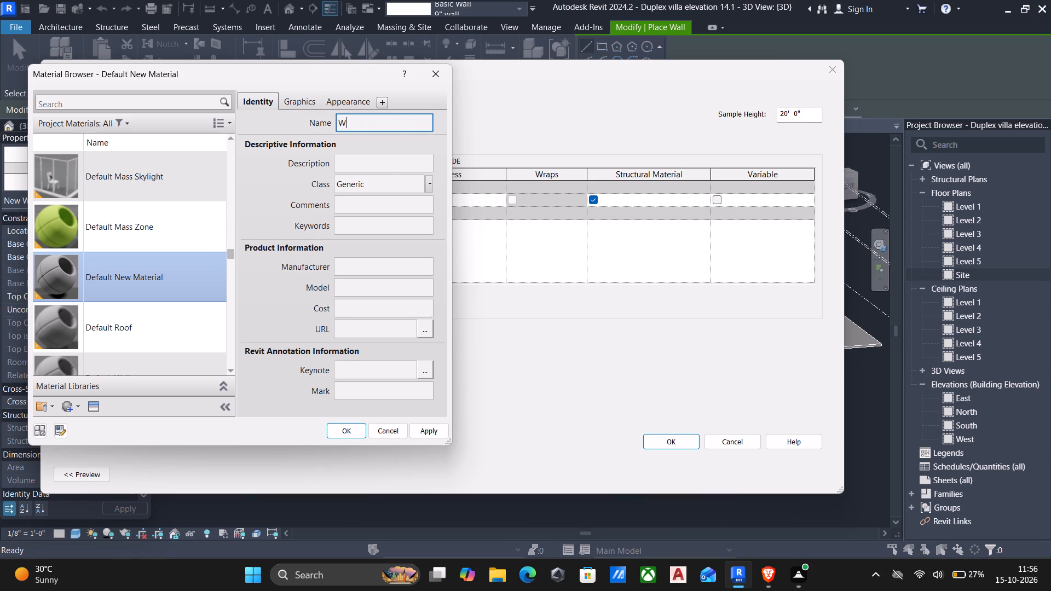
pyautogui.write('all')
pyautogui.press('space')
pyautogui.click(430, 436)
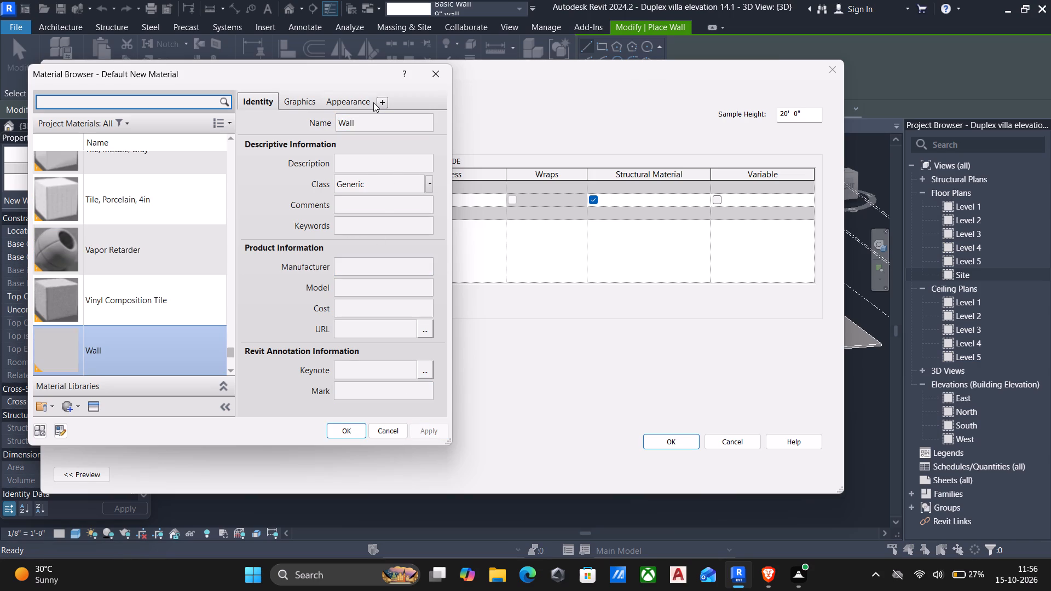
# Give the Wall material's appearance the image "wall colourr 15.jpeg" from the AUTOCAD PLANS FUJI folder in Downloads.
pyautogui.click(363, 102)
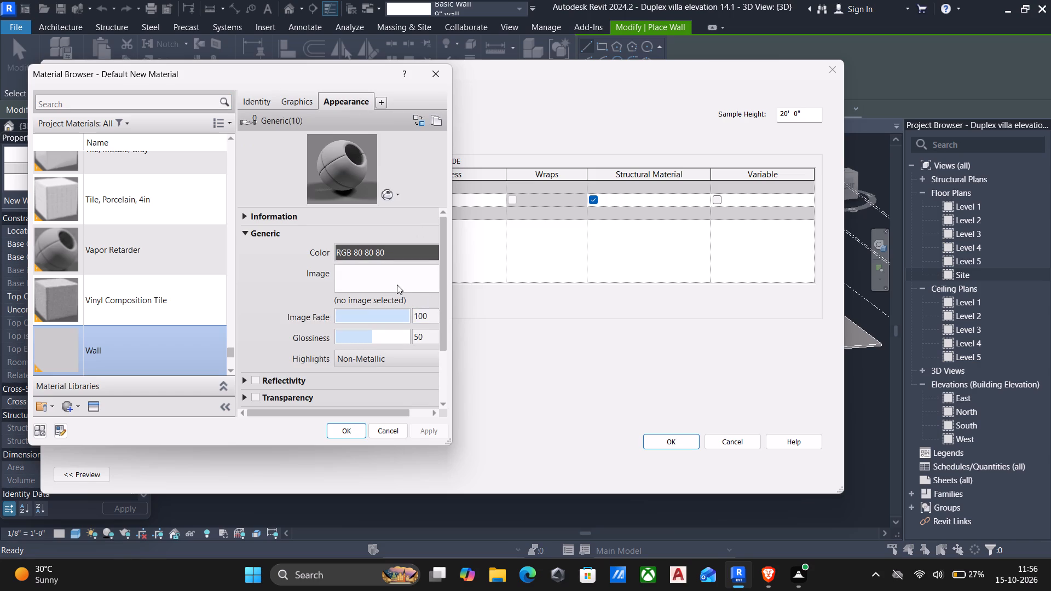
pyautogui.click(397, 285)
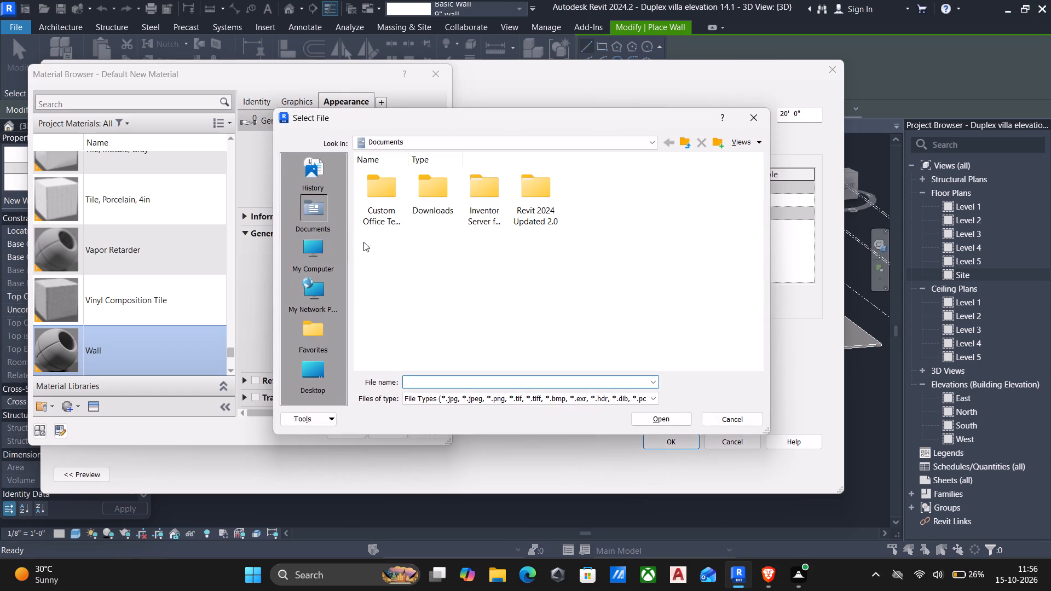
pyautogui.scroll(5, 313, 247)
pyautogui.click(318, 378)
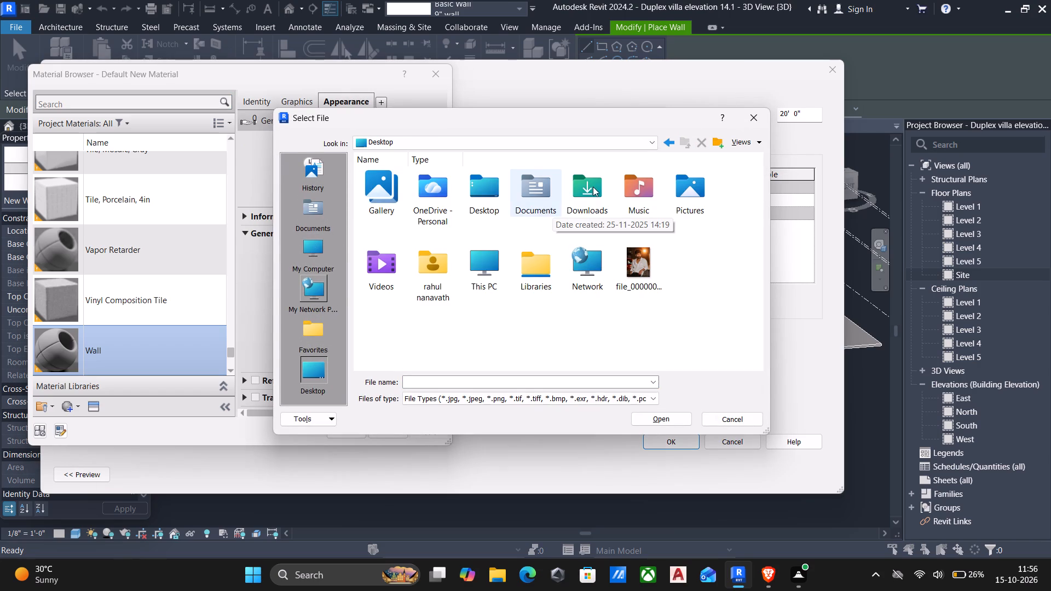
pyautogui.doubleClick(593, 186)
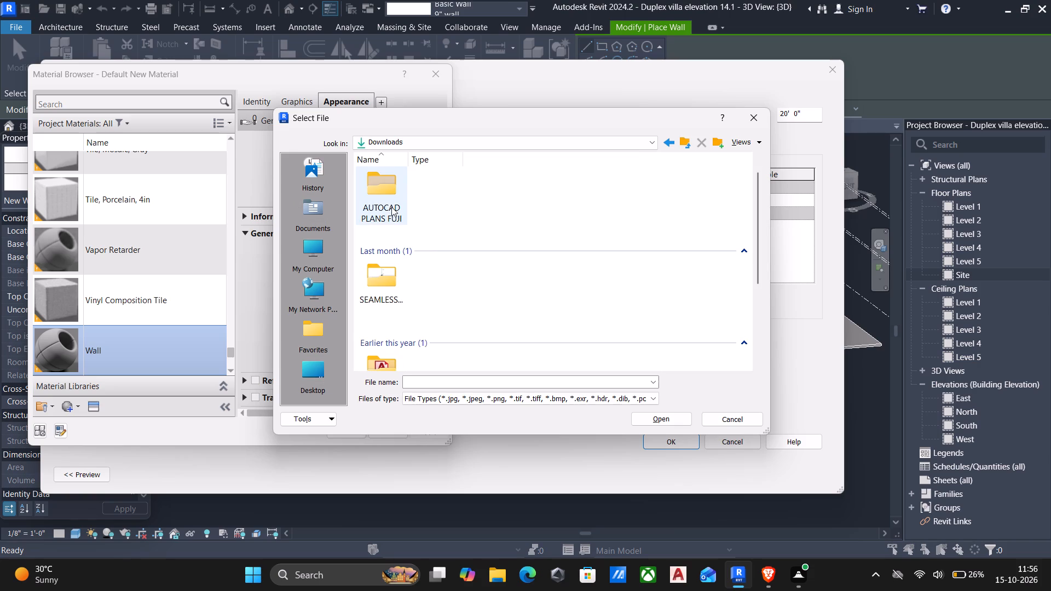
pyautogui.doubleClick(382, 192)
pyautogui.click(383, 202)
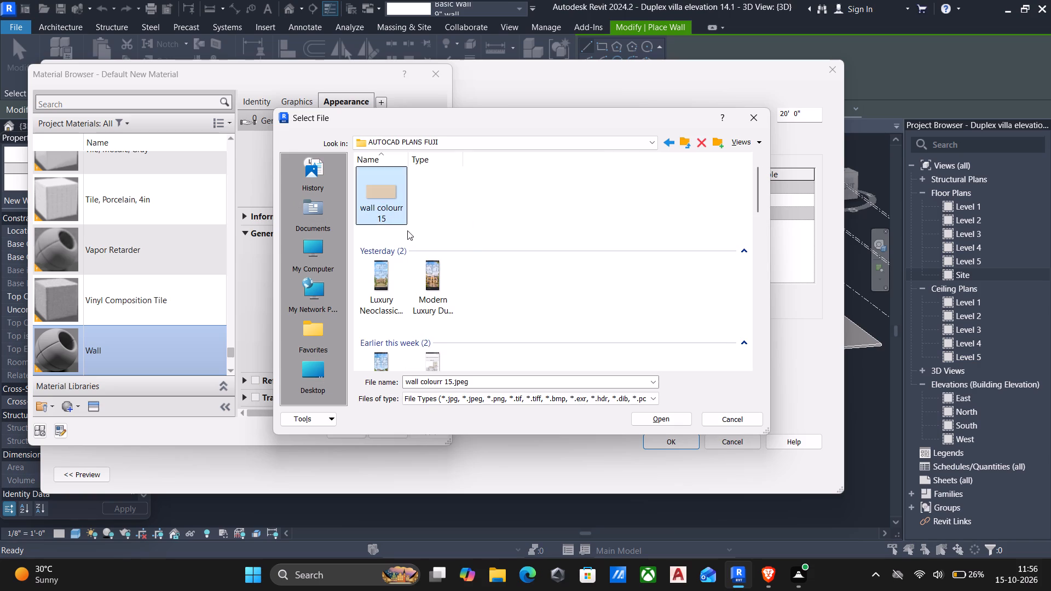
pyautogui.click(633, 424)
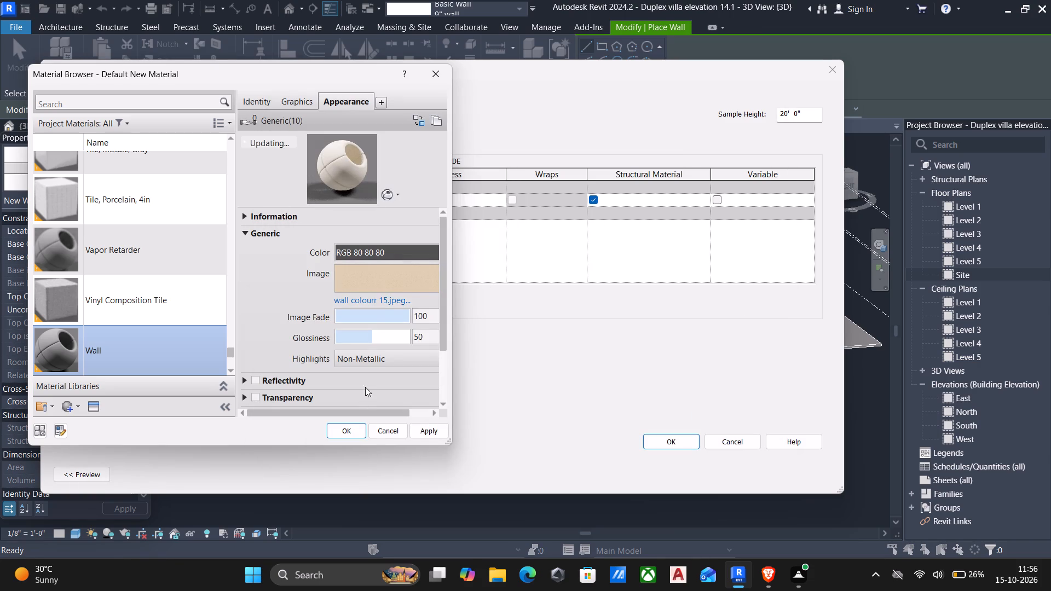
pyautogui.click(435, 433)
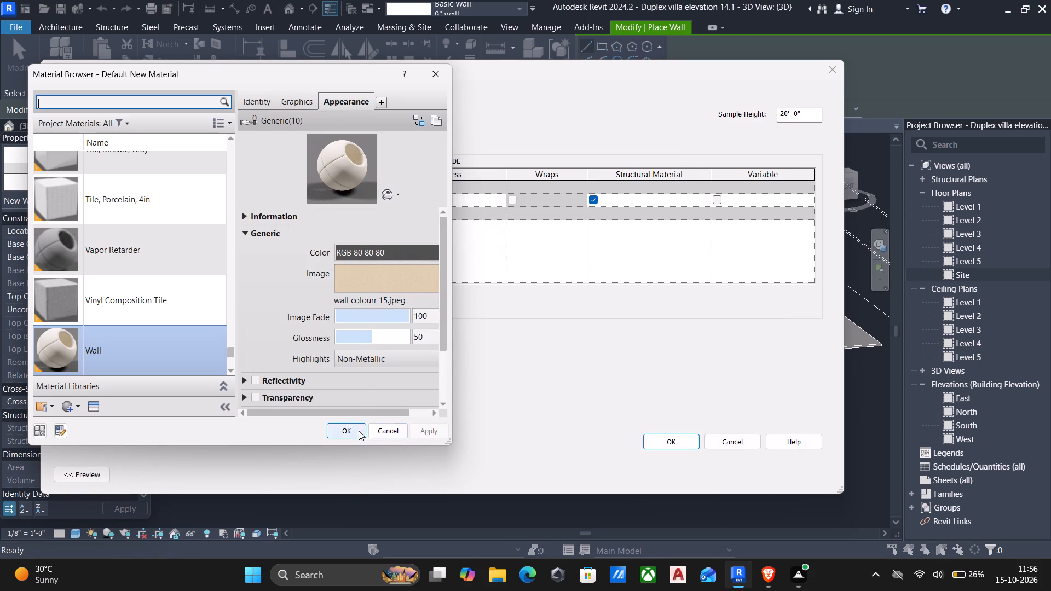
# Assign the Wall material to the 9" wall's structure layer and apply the type changes.
pyautogui.click(359, 431)
pyautogui.click(670, 441)
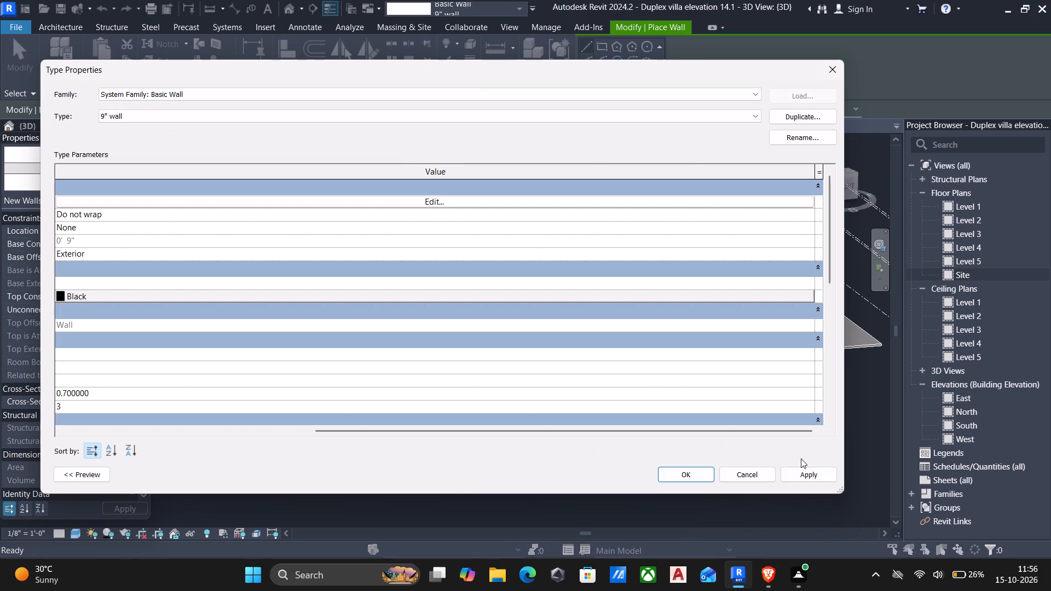
pyautogui.click(806, 472)
pyautogui.click(694, 476)
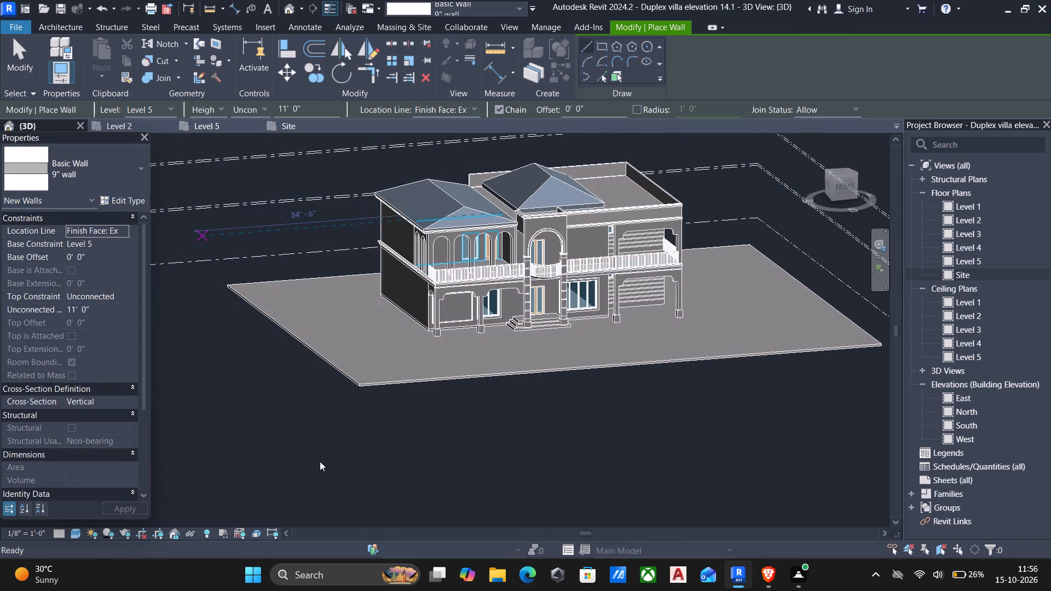
# Switch the 3D view's visual style to Realistic and inspect the materials on the villa's front and side walls.
pyautogui.click(79, 532)
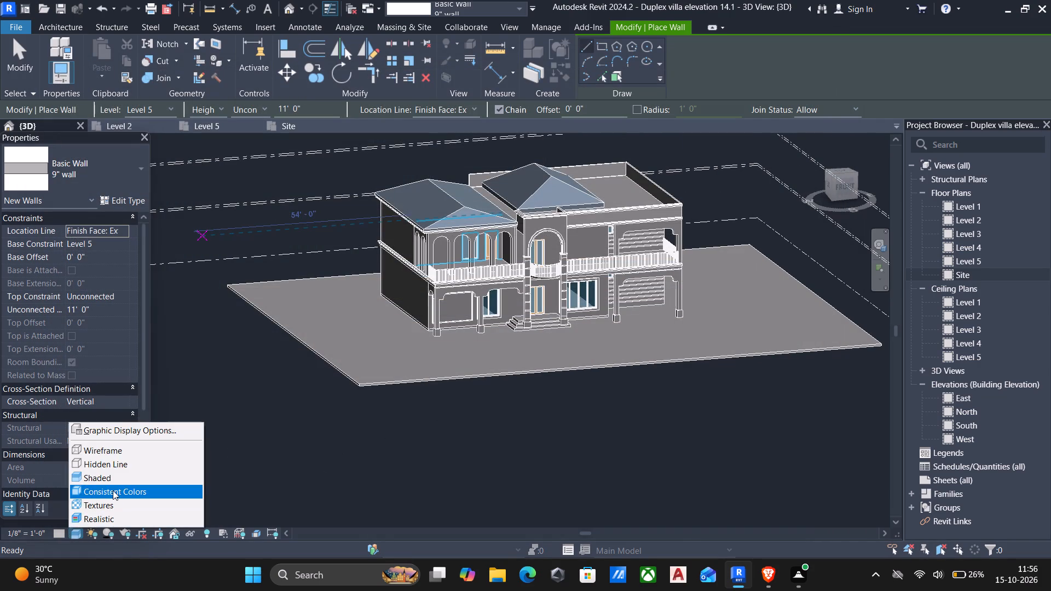
pyautogui.click(108, 513)
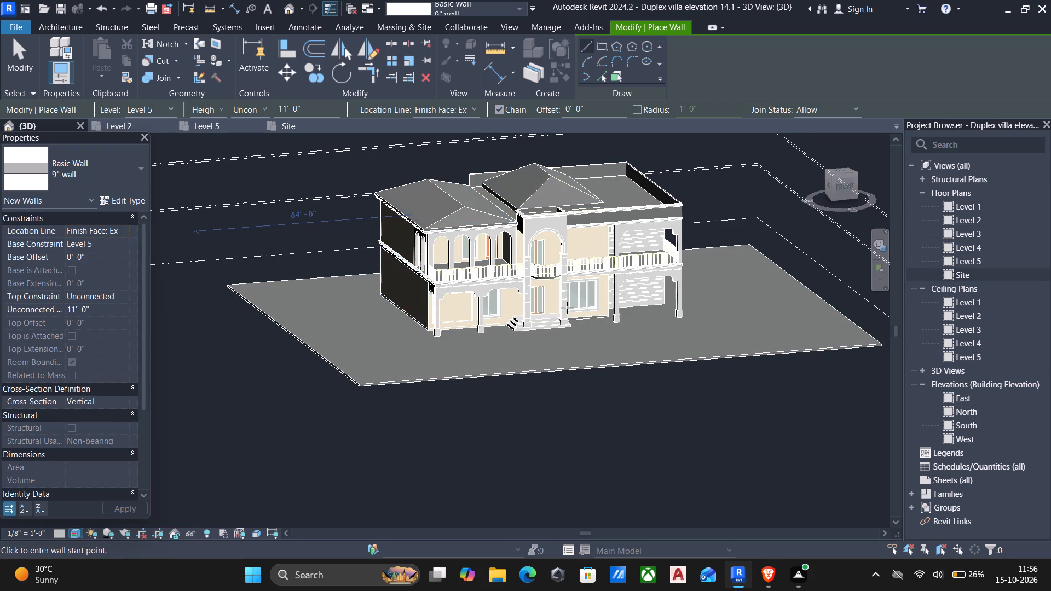
pyautogui.scroll(5, 567, 308)
pyautogui.keyDown('shift'); pyautogui.moveTo(567, 308); pyautogui.dragTo(507, 311, button='middle'); pyautogui.keyUp('shift')
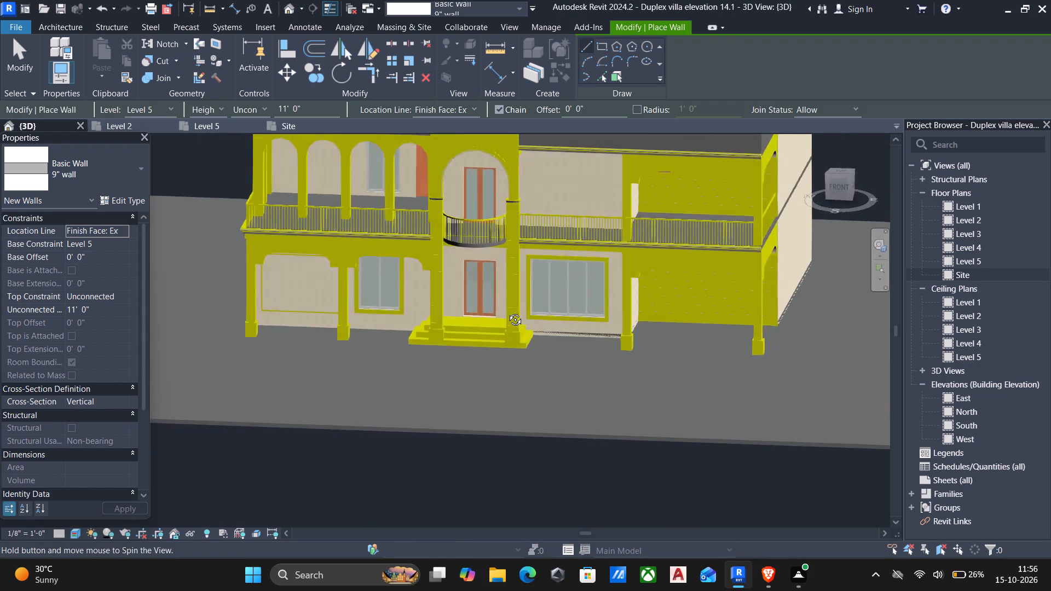
pyautogui.keyDown('shift'); pyautogui.moveTo(507, 311); pyautogui.dragTo(594, 261, button='middle'); pyautogui.keyUp('shift')
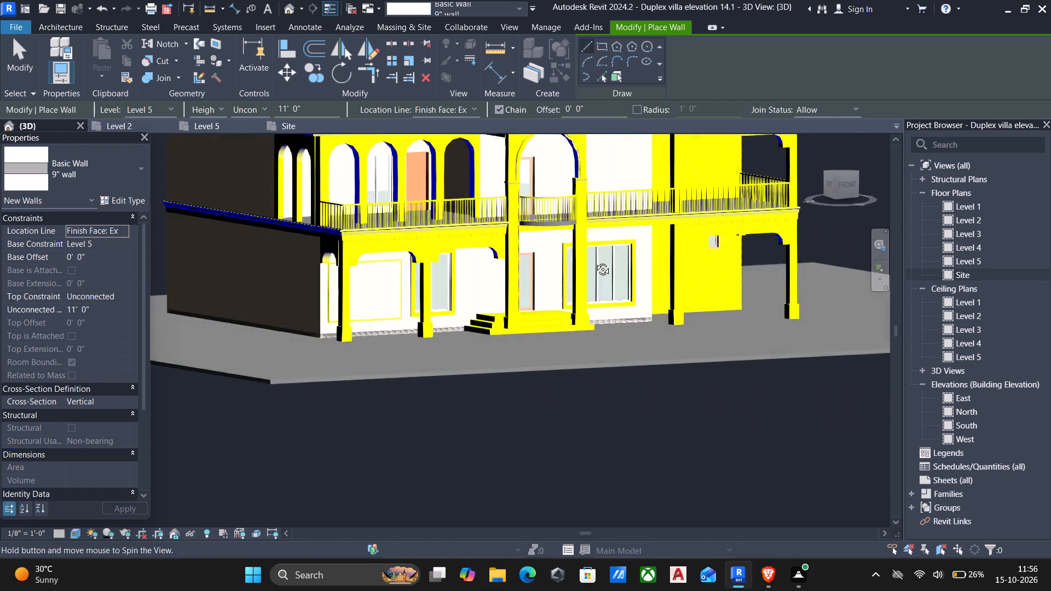
pyautogui.keyDown('shift'); pyautogui.moveTo(594, 261); pyautogui.dragTo(650, 264, button='middle'); pyautogui.keyUp('shift')
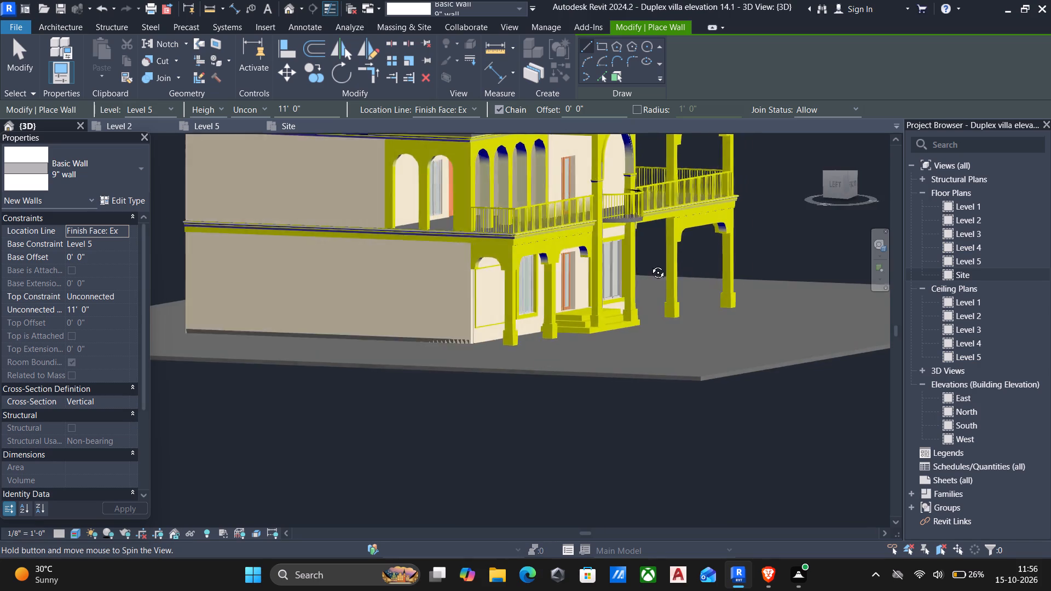
pyautogui.keyDown('shift'); pyautogui.moveTo(650, 264); pyautogui.dragTo(581, 281, button='middle'); pyautogui.keyUp('shift')
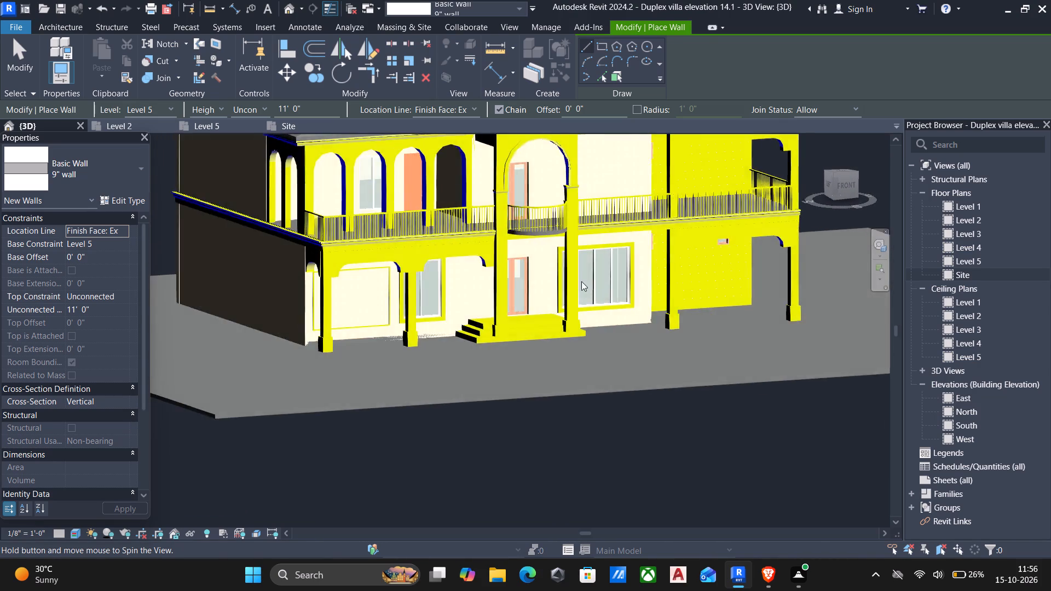
pyautogui.scroll(-3, 581, 281)
pyautogui.moveTo(581, 281); pyautogui.dragTo(602, 340, button='middle')
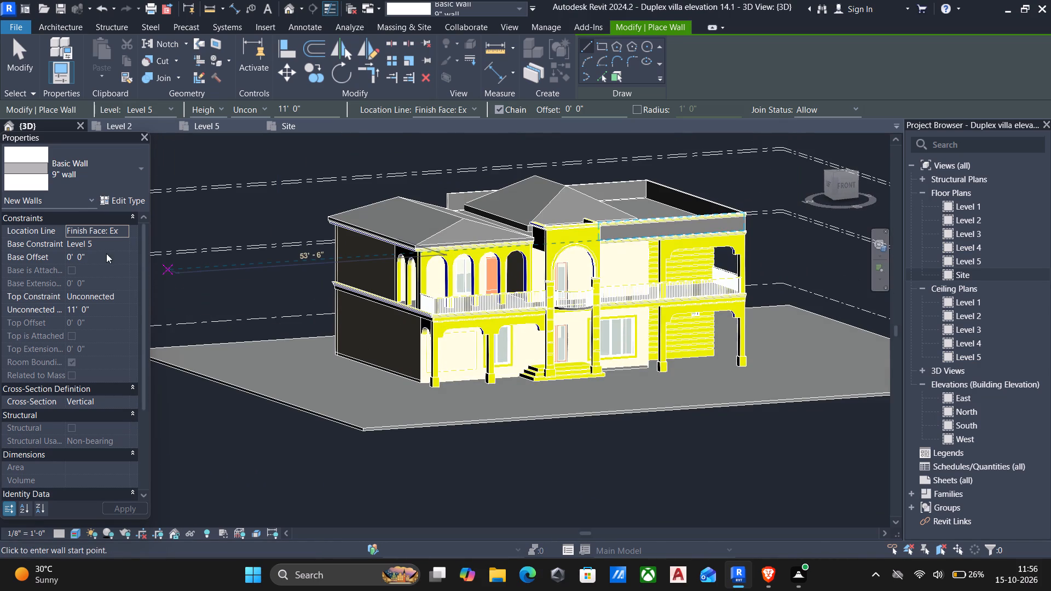
# Assign the Wall material to the 4.5" wall type's structure layer and apply the type changes.
pyautogui.click(78, 175)
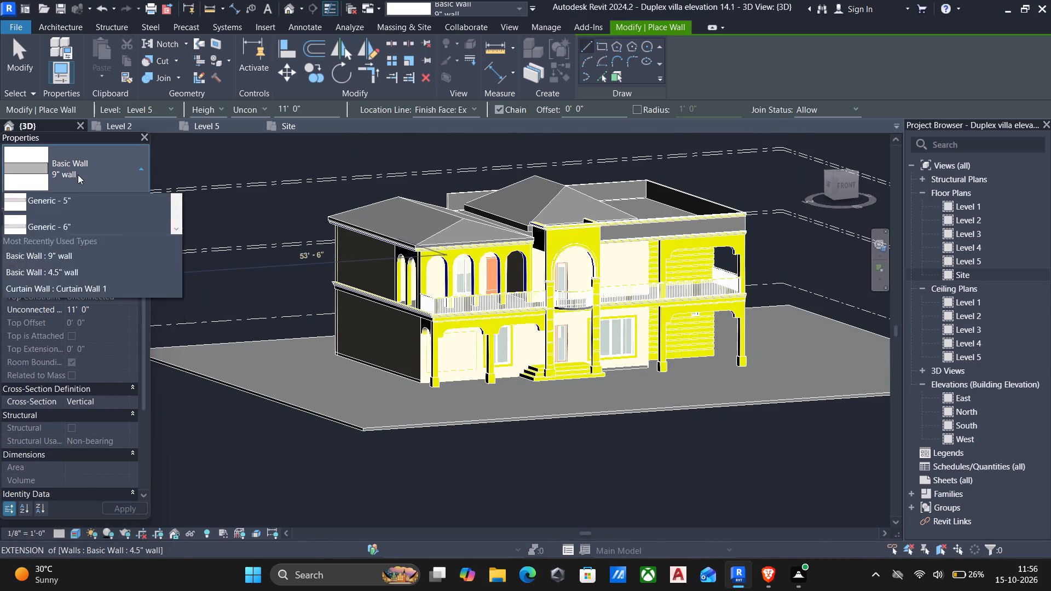
pyautogui.scroll(5, 76, 281)
pyautogui.click(66, 240)
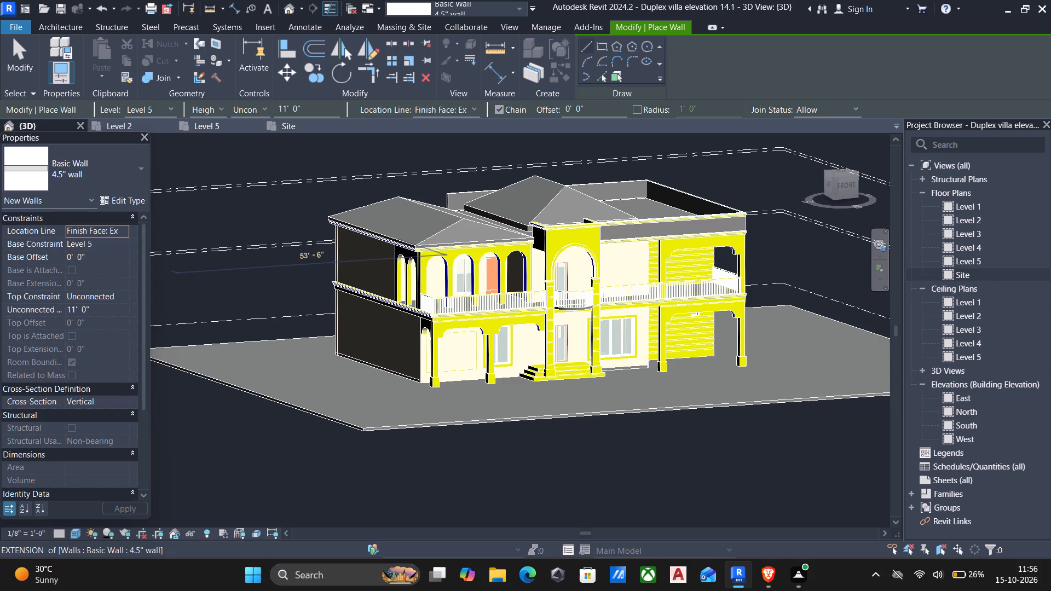
pyautogui.click(119, 202)
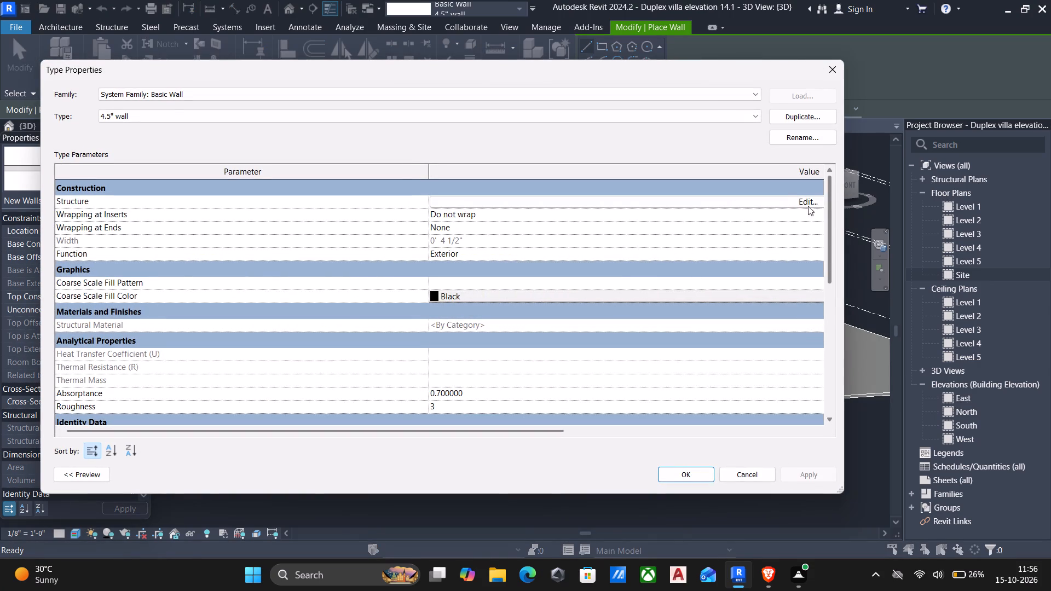
pyautogui.click(786, 199)
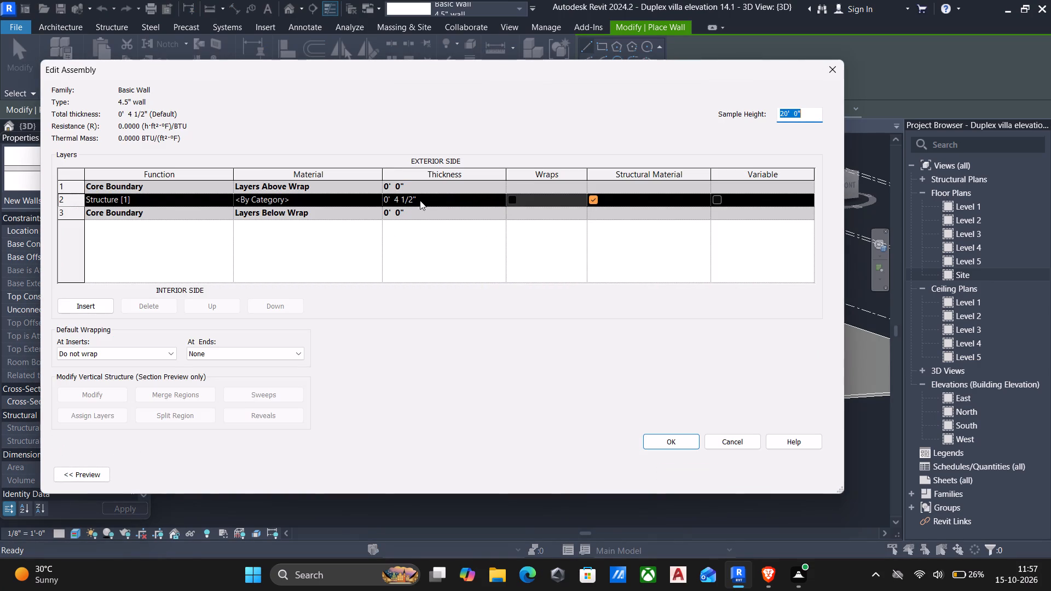
pyautogui.click(377, 196)
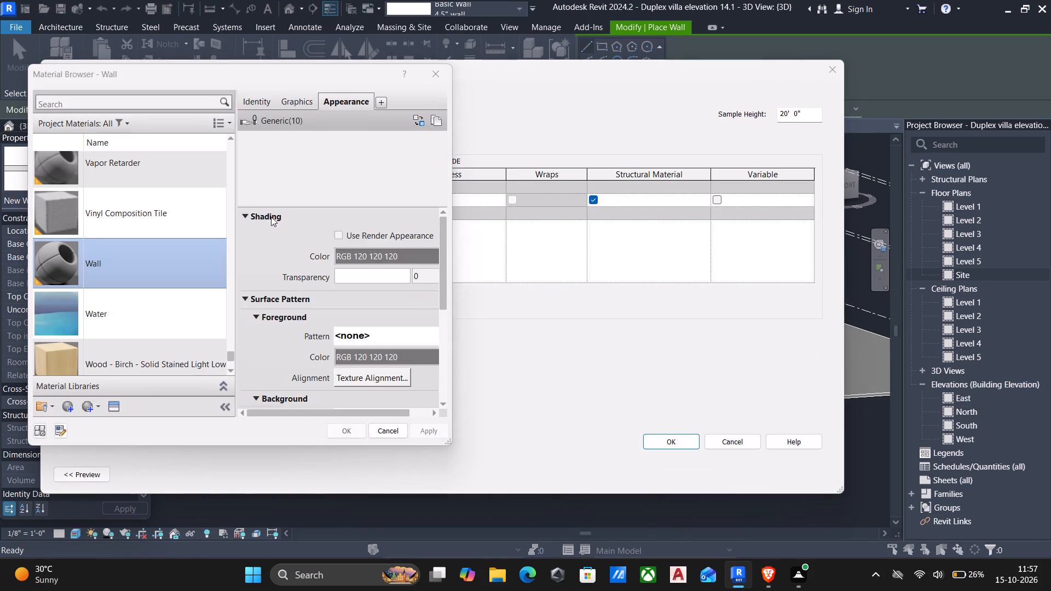
pyautogui.click(353, 430)
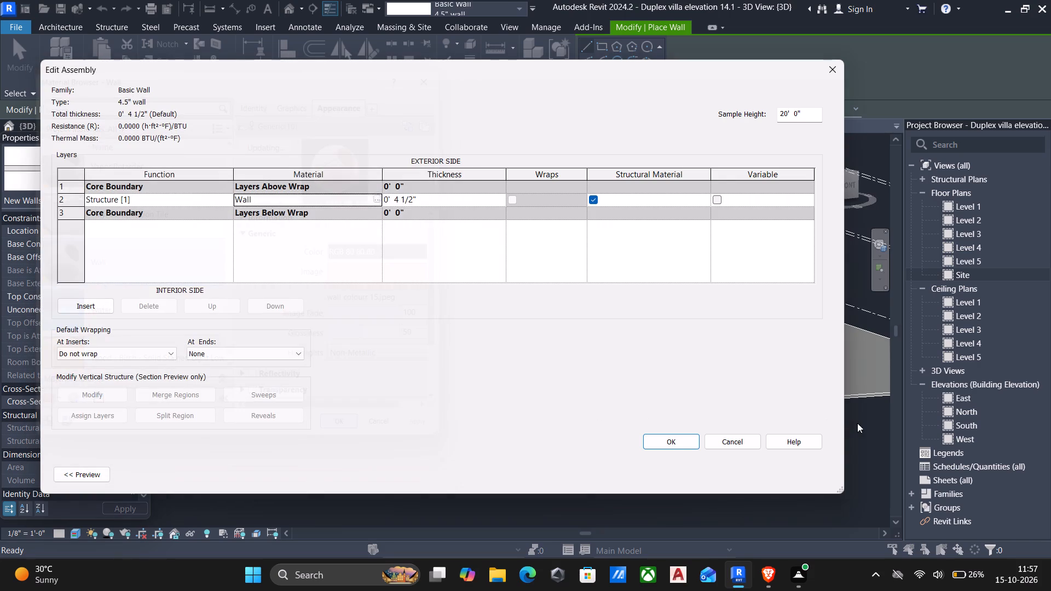
pyautogui.click(669, 437)
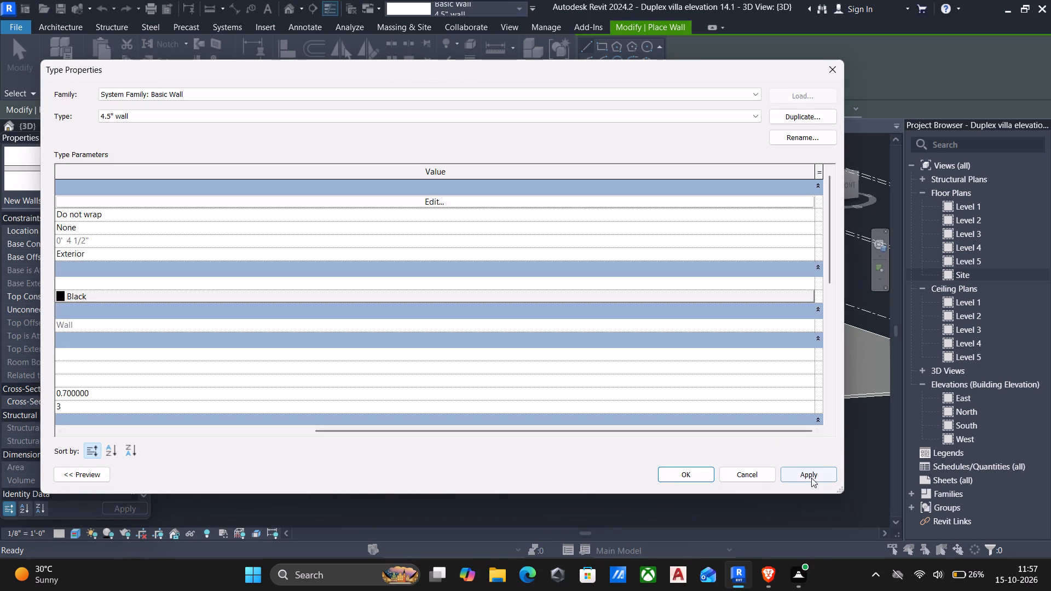
pyautogui.click(811, 478)
pyautogui.click(690, 474)
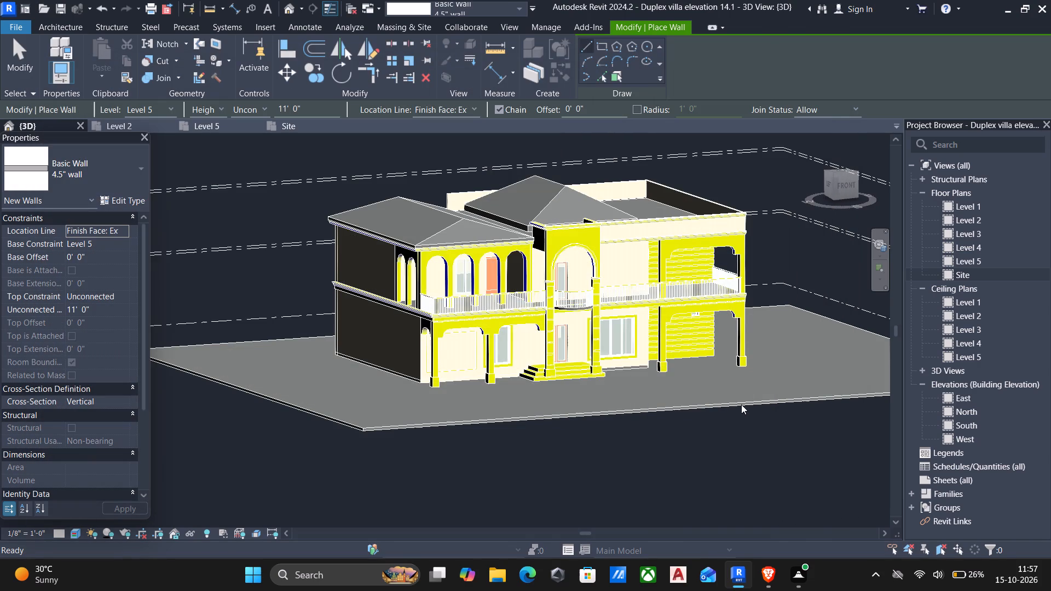
pyautogui.press('Escape')
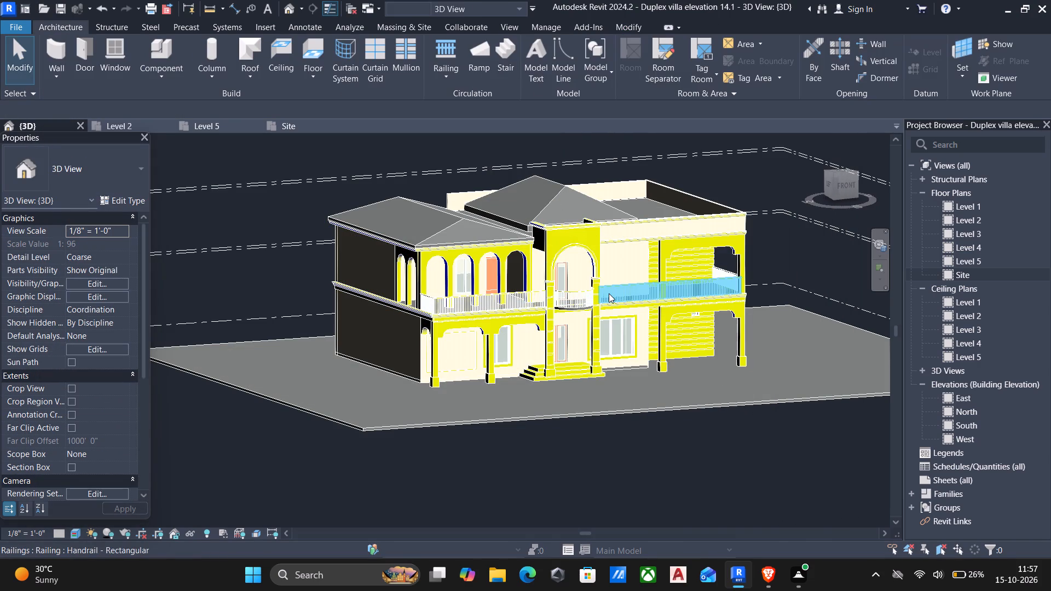
# Open the generic model forming the front facade's columns, arches and mouldings for in-place editing.
pyautogui.scroll(1, 569, 354)
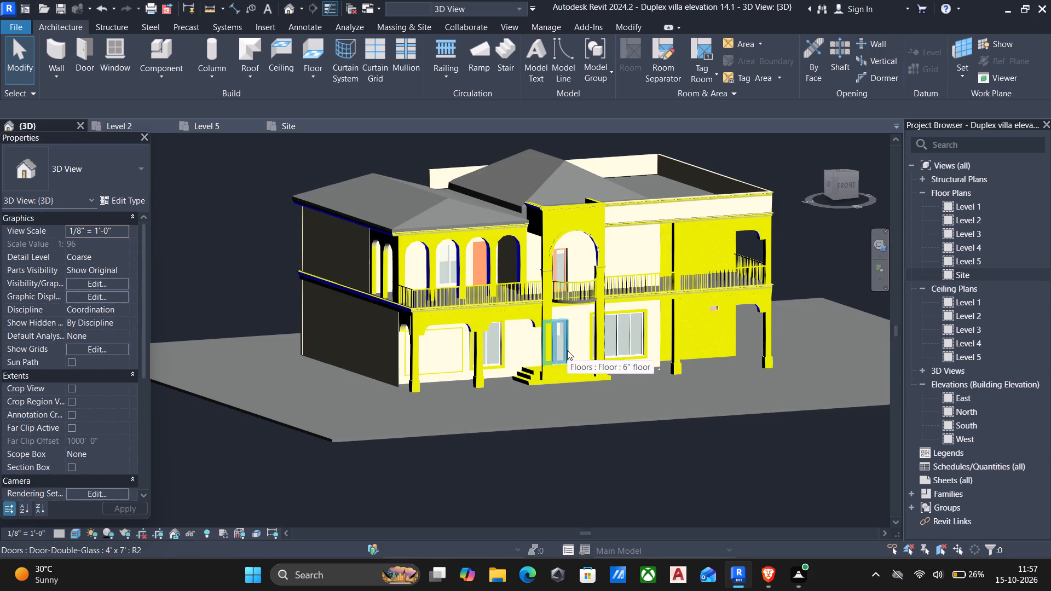
pyautogui.scroll(4, 567, 350)
pyautogui.click(407, 317)
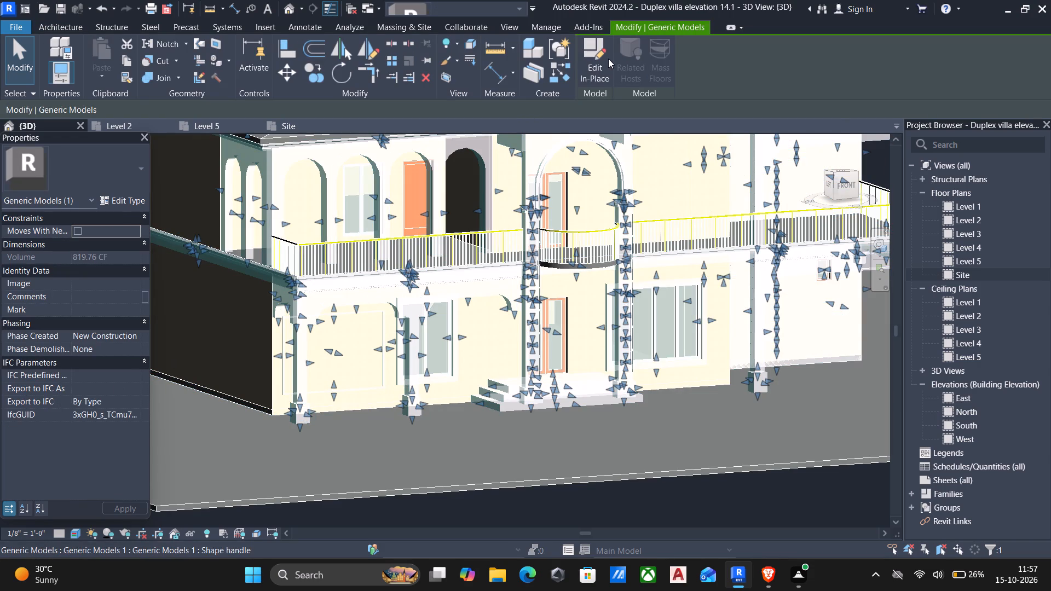
pyautogui.click(599, 59)
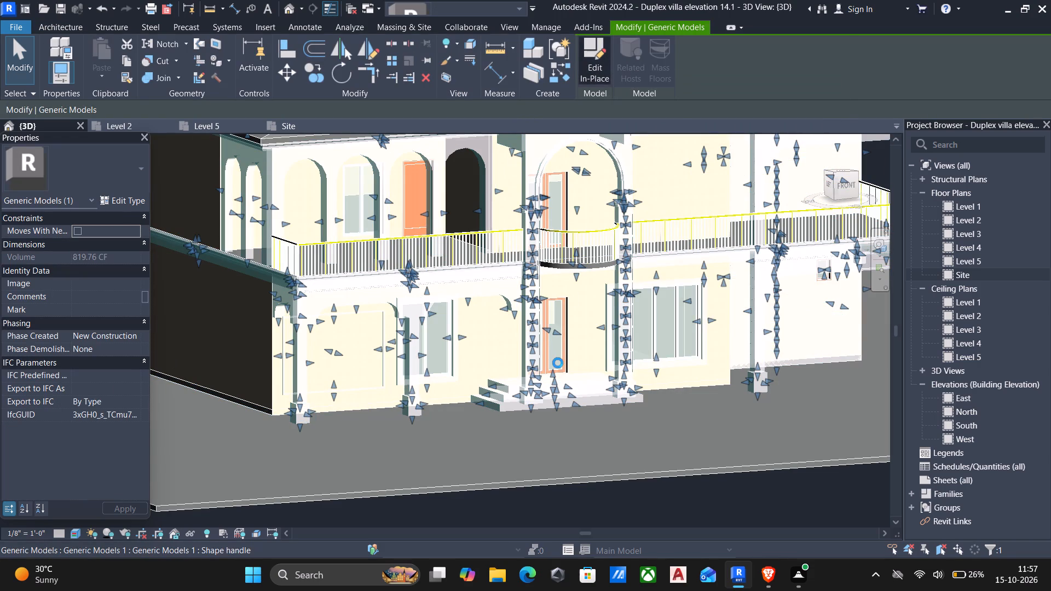
# Select the columns, arches, mouldings, entrance steps and window surrounds together across the villa's front facade.
pyautogui.scroll(-4, 543, 368)
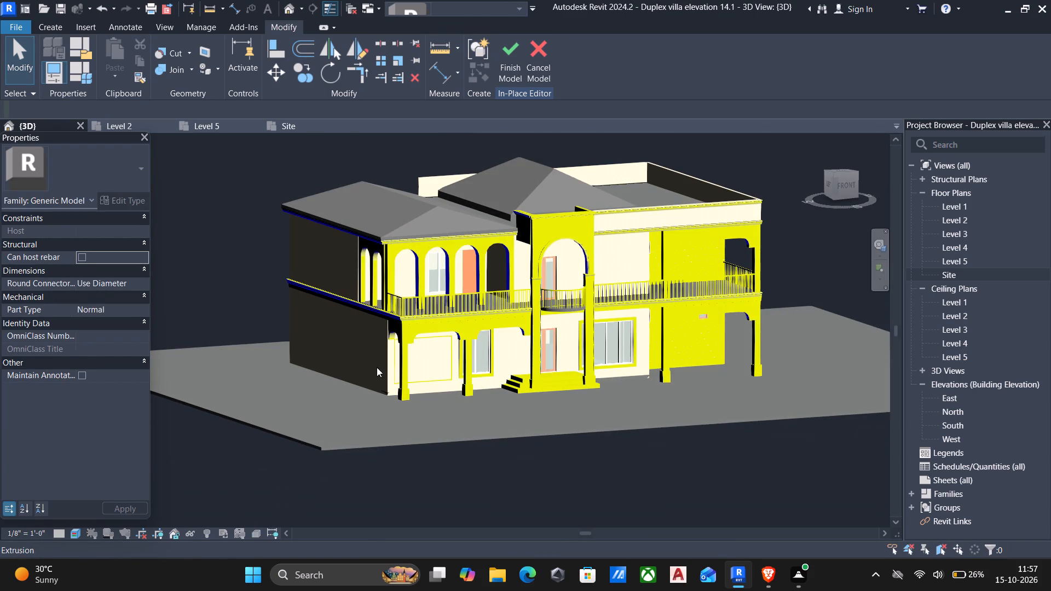
pyautogui.moveTo(346, 360); pyautogui.dragTo(772, 392)
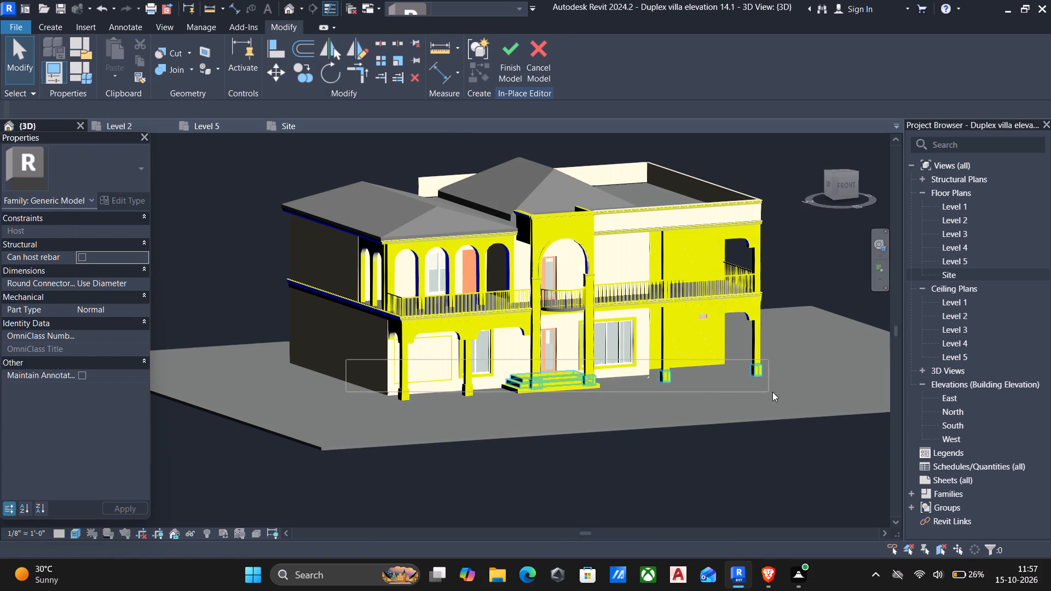
pyautogui.moveTo(772, 392); pyautogui.dragTo(801, 395)
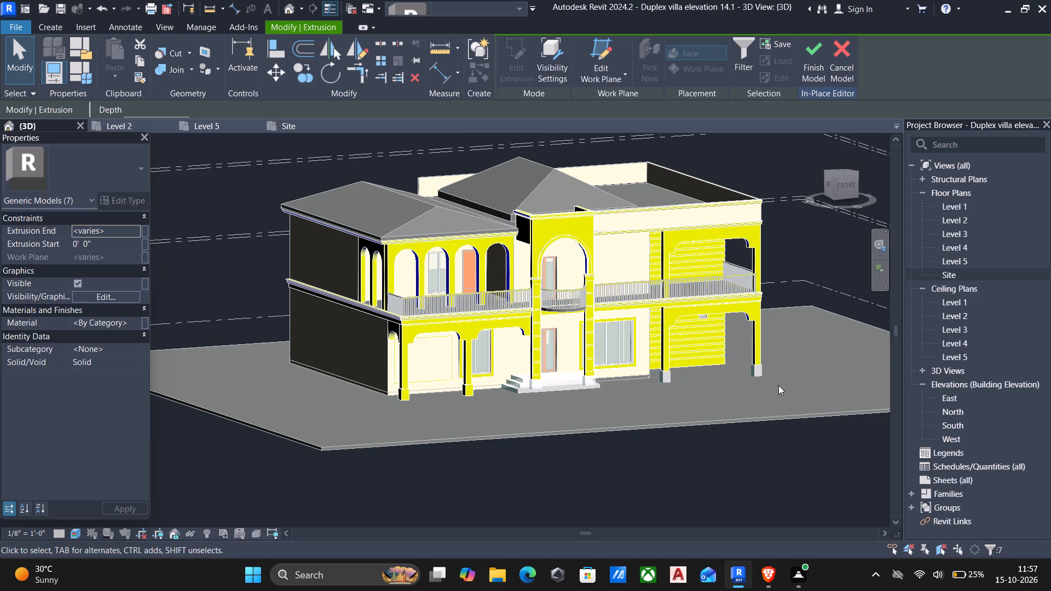
pyautogui.moveTo(778, 385); pyautogui.dragTo(345, 223)
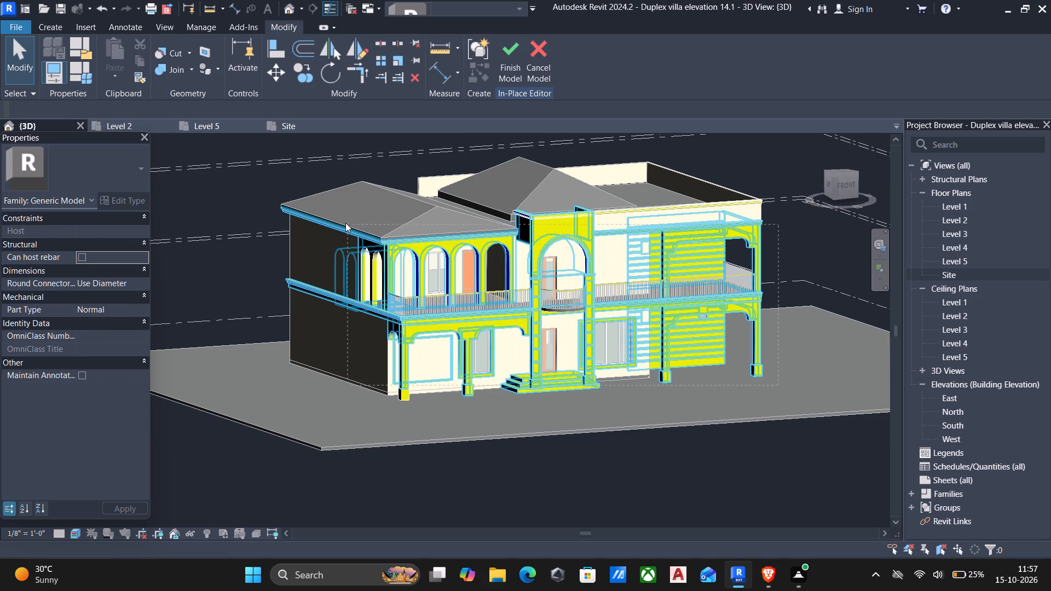
pyautogui.moveTo(345, 223); pyautogui.dragTo(343, 221)
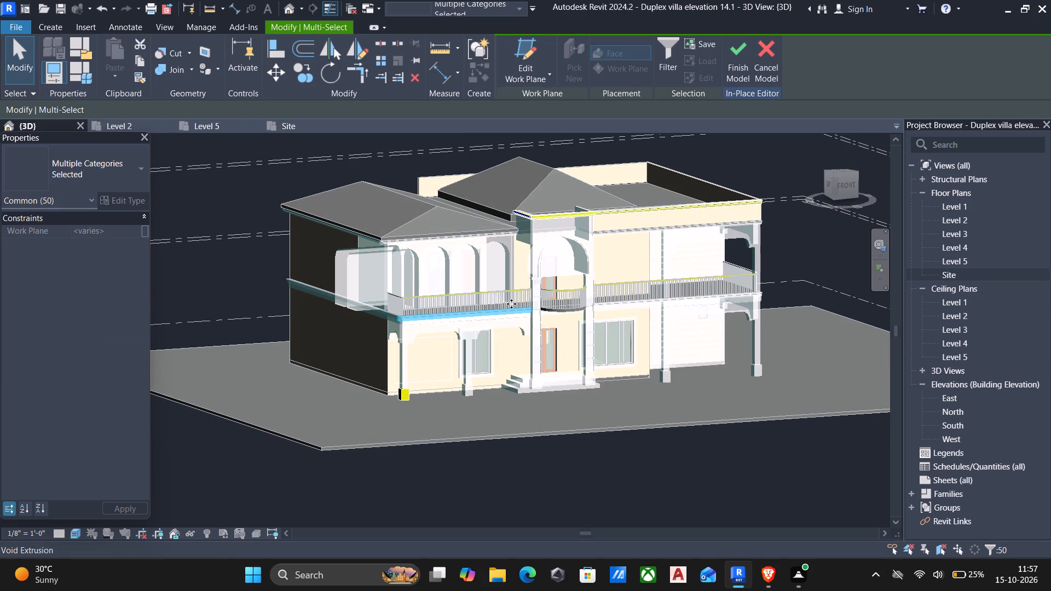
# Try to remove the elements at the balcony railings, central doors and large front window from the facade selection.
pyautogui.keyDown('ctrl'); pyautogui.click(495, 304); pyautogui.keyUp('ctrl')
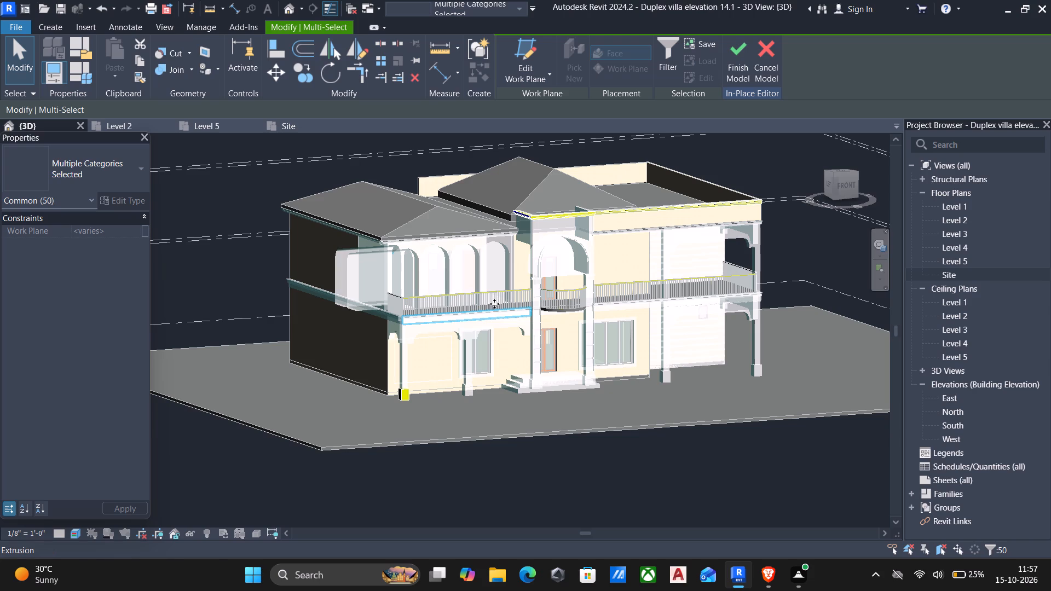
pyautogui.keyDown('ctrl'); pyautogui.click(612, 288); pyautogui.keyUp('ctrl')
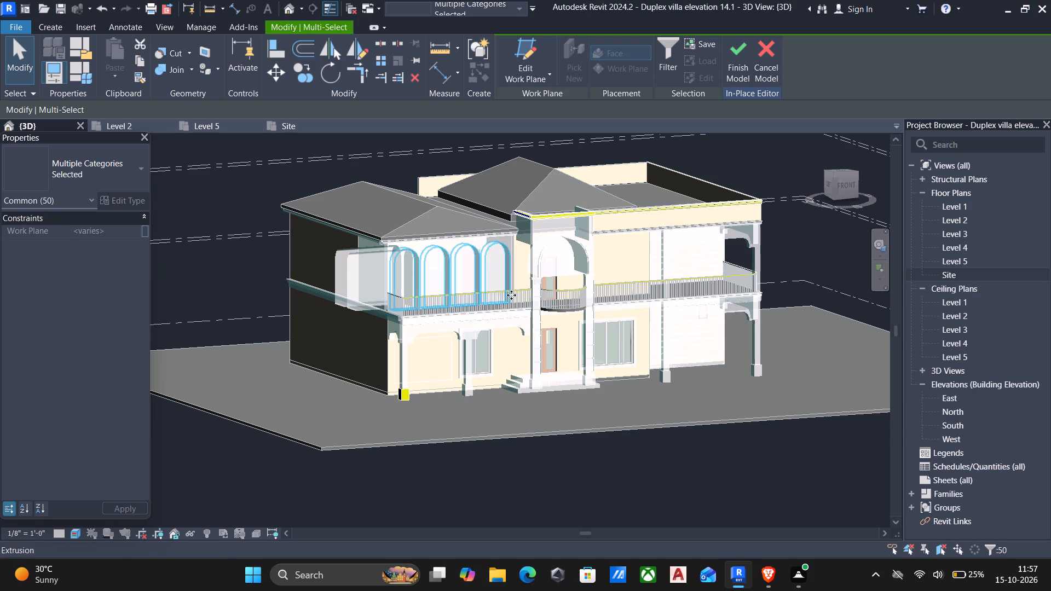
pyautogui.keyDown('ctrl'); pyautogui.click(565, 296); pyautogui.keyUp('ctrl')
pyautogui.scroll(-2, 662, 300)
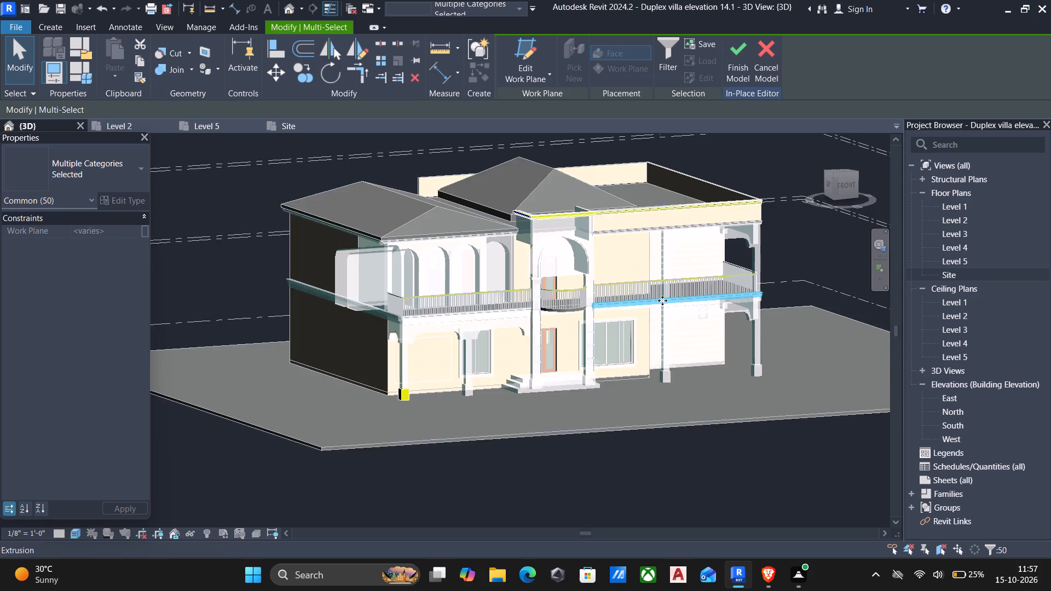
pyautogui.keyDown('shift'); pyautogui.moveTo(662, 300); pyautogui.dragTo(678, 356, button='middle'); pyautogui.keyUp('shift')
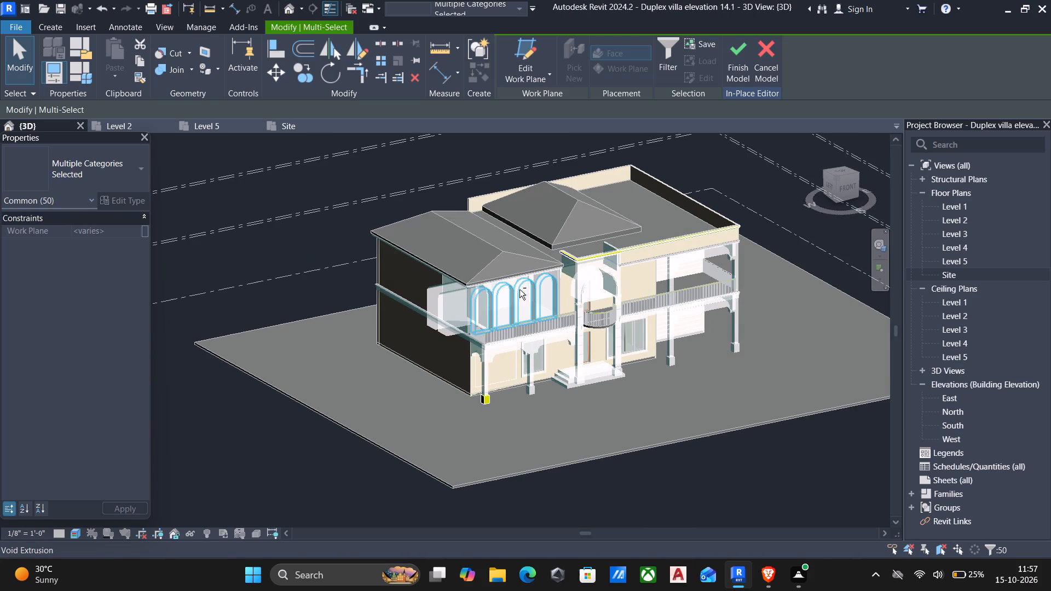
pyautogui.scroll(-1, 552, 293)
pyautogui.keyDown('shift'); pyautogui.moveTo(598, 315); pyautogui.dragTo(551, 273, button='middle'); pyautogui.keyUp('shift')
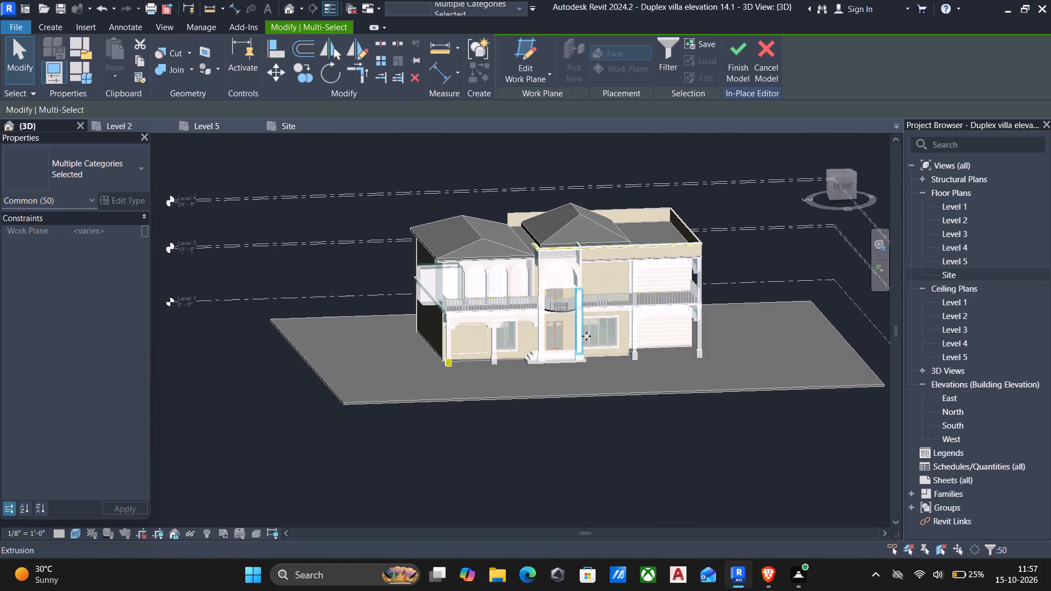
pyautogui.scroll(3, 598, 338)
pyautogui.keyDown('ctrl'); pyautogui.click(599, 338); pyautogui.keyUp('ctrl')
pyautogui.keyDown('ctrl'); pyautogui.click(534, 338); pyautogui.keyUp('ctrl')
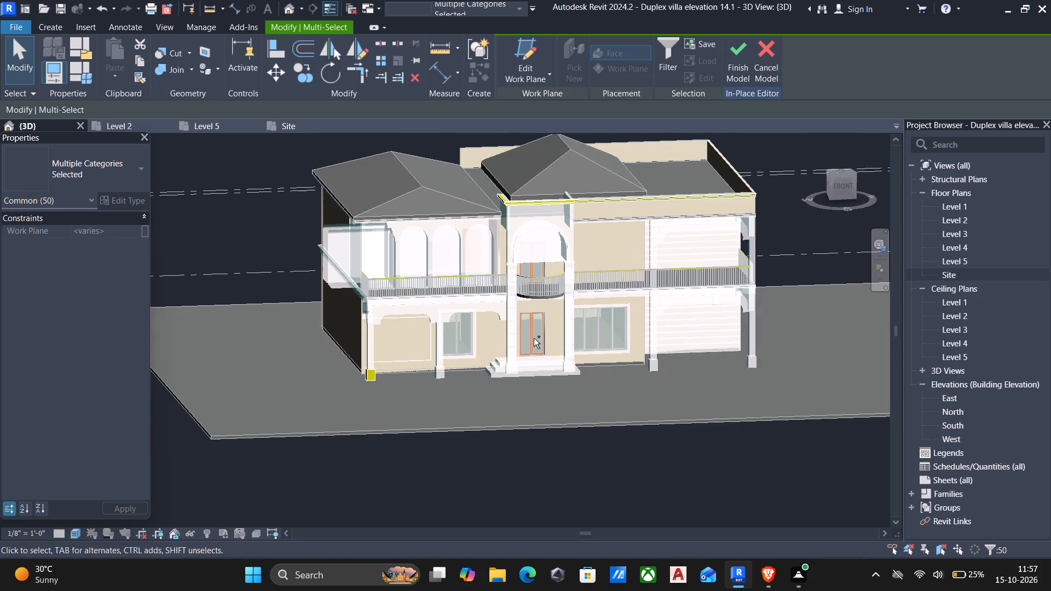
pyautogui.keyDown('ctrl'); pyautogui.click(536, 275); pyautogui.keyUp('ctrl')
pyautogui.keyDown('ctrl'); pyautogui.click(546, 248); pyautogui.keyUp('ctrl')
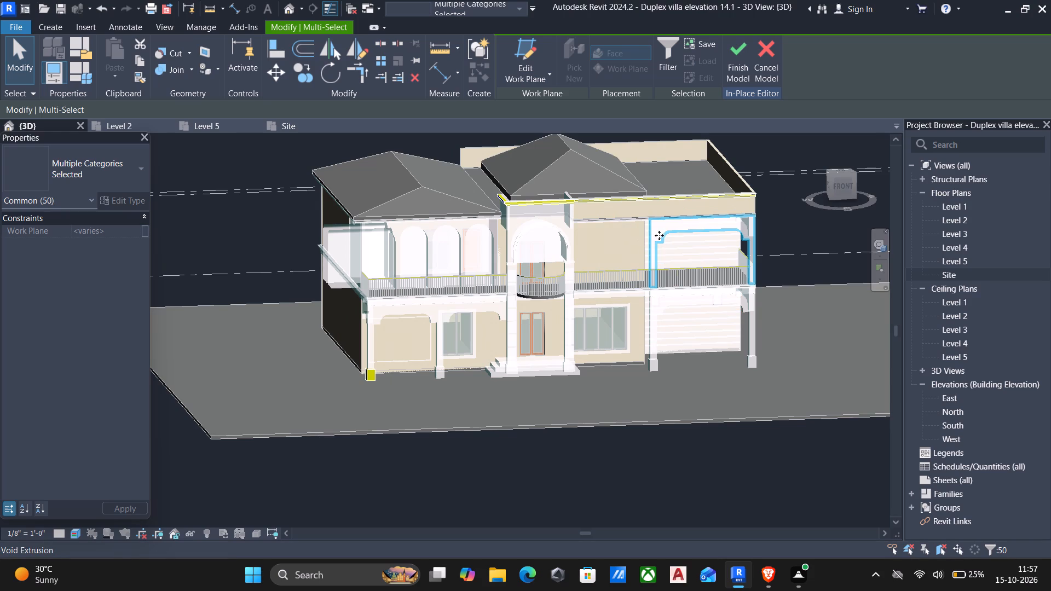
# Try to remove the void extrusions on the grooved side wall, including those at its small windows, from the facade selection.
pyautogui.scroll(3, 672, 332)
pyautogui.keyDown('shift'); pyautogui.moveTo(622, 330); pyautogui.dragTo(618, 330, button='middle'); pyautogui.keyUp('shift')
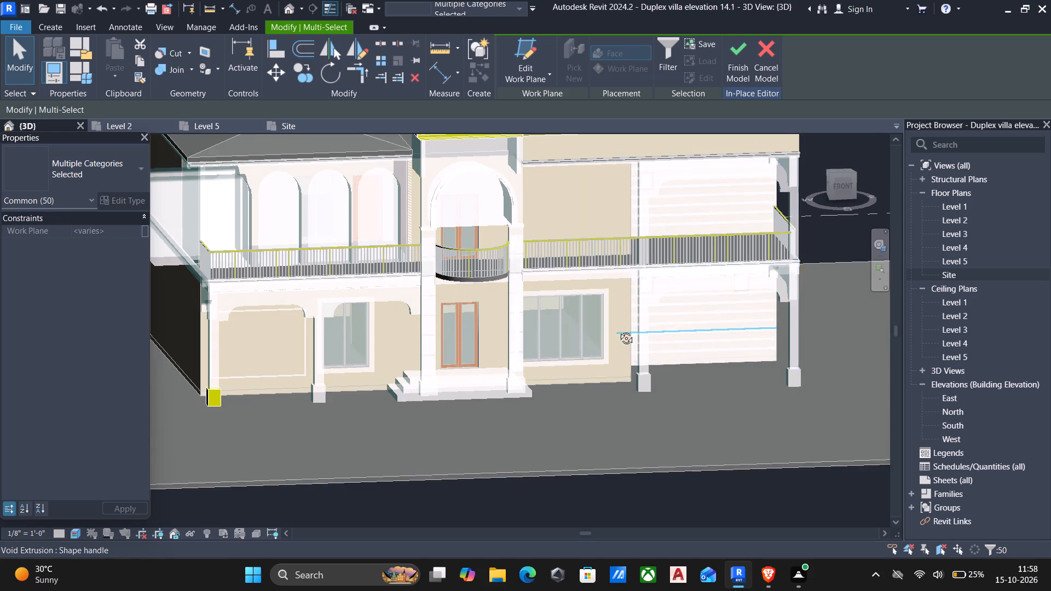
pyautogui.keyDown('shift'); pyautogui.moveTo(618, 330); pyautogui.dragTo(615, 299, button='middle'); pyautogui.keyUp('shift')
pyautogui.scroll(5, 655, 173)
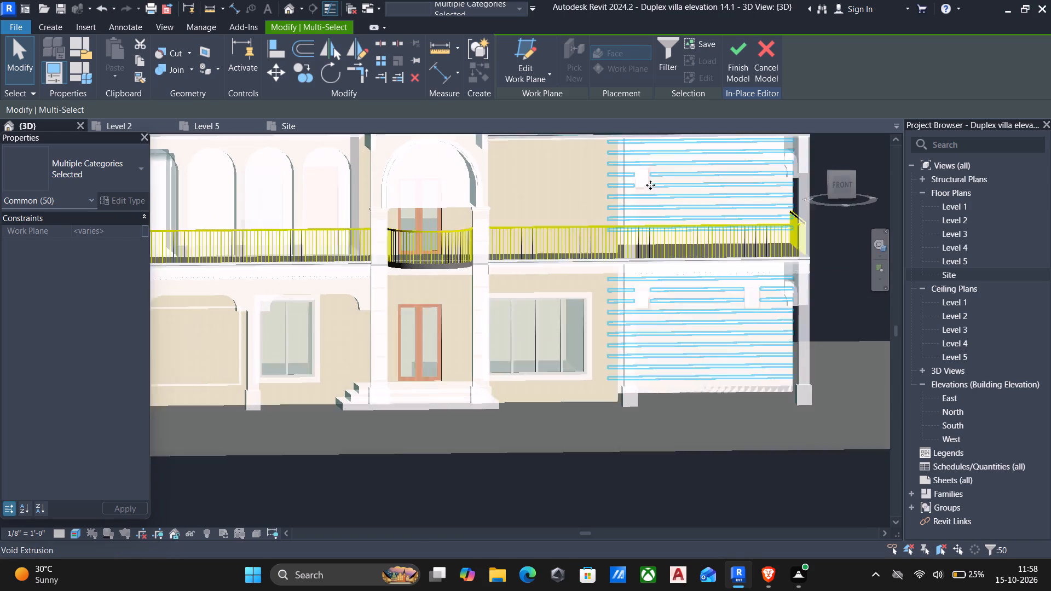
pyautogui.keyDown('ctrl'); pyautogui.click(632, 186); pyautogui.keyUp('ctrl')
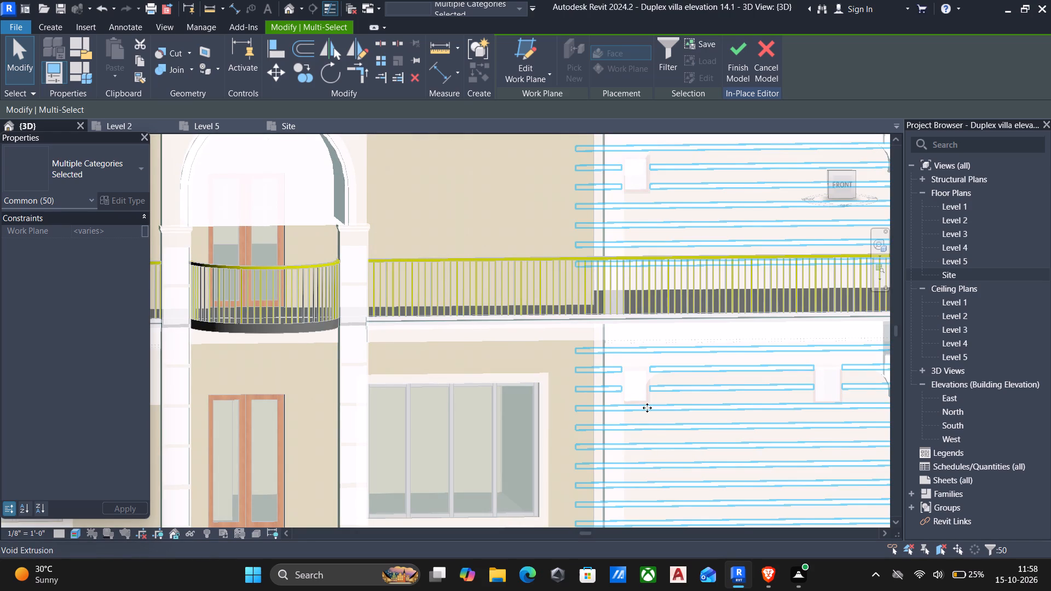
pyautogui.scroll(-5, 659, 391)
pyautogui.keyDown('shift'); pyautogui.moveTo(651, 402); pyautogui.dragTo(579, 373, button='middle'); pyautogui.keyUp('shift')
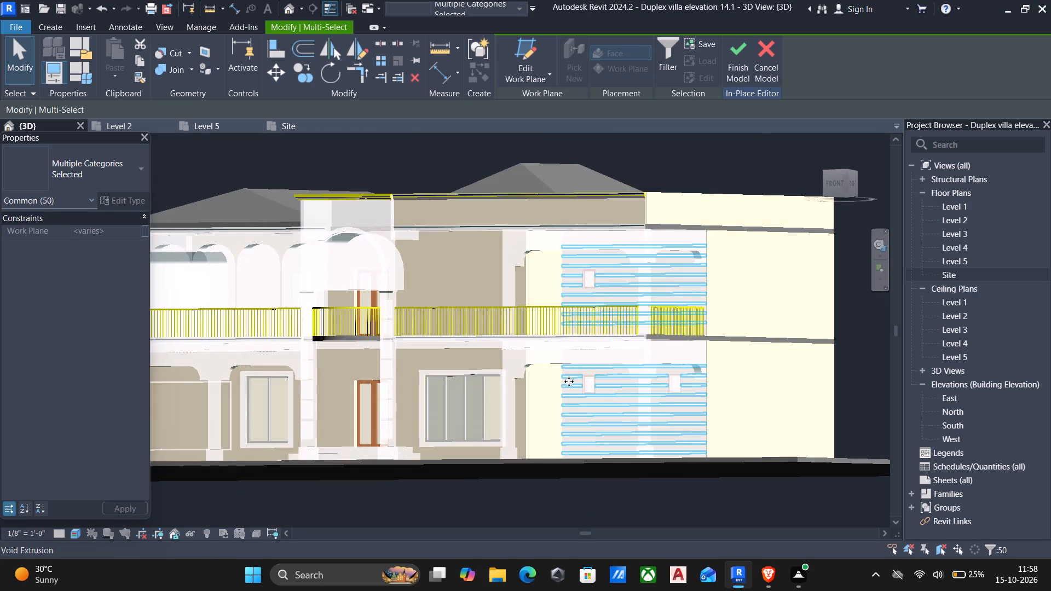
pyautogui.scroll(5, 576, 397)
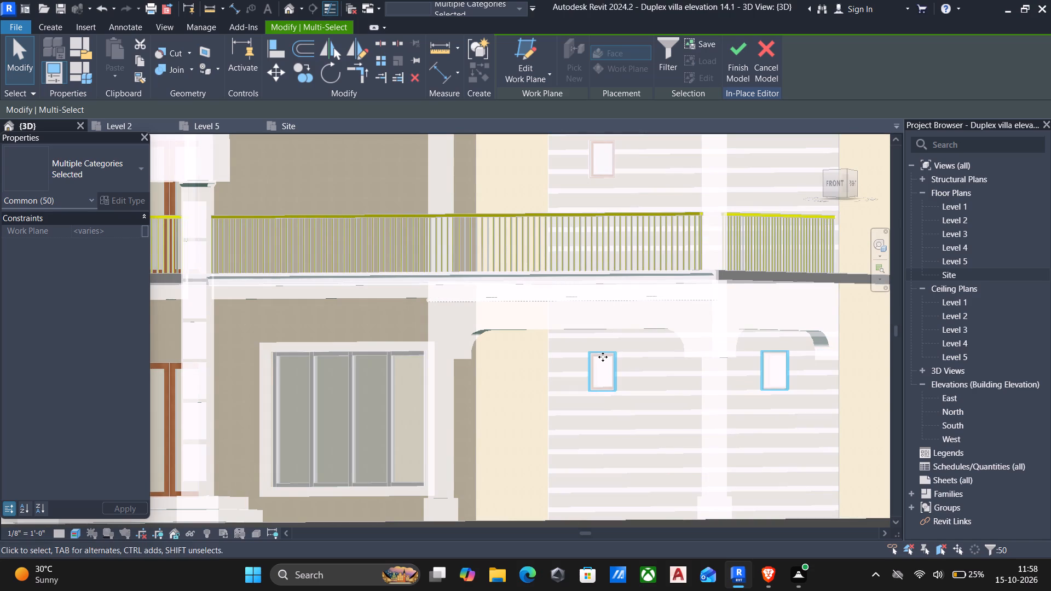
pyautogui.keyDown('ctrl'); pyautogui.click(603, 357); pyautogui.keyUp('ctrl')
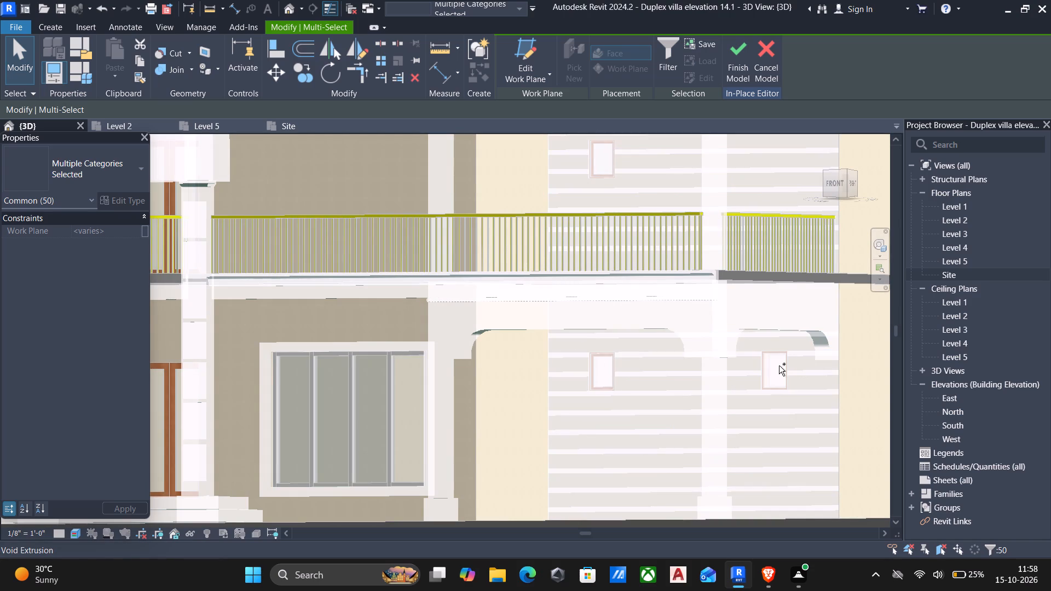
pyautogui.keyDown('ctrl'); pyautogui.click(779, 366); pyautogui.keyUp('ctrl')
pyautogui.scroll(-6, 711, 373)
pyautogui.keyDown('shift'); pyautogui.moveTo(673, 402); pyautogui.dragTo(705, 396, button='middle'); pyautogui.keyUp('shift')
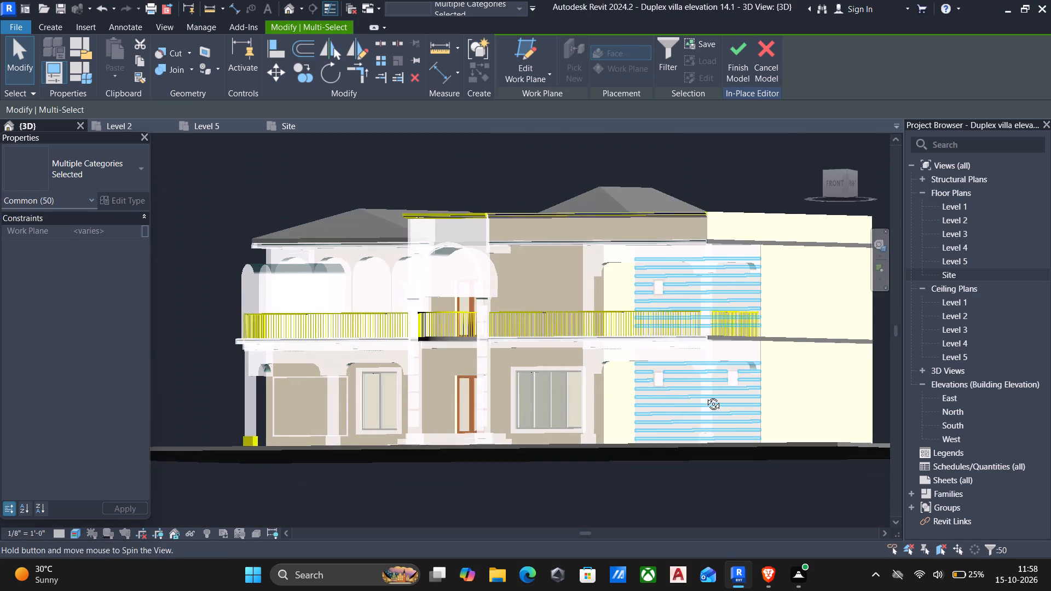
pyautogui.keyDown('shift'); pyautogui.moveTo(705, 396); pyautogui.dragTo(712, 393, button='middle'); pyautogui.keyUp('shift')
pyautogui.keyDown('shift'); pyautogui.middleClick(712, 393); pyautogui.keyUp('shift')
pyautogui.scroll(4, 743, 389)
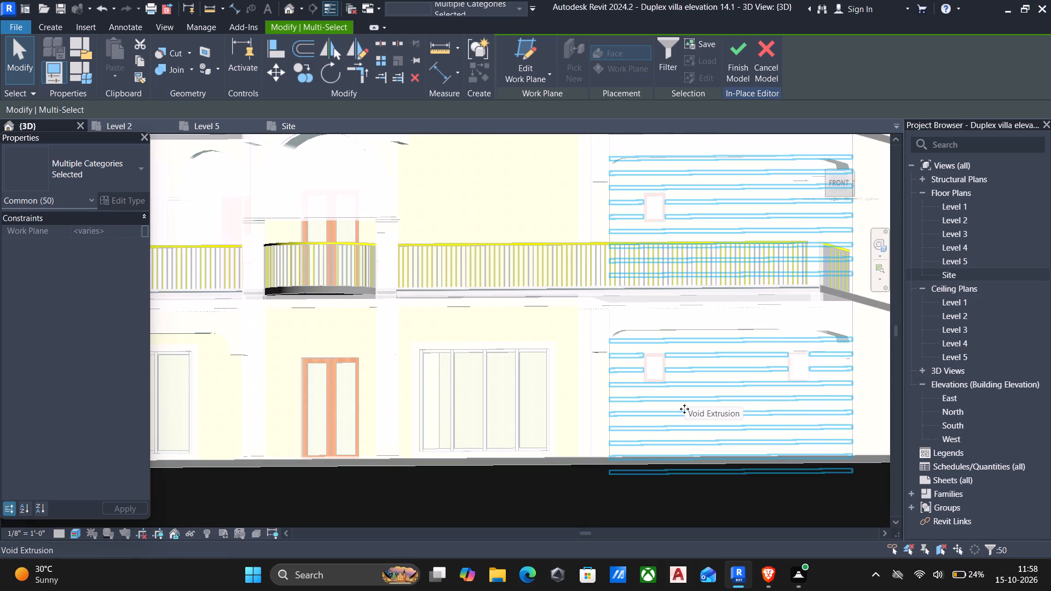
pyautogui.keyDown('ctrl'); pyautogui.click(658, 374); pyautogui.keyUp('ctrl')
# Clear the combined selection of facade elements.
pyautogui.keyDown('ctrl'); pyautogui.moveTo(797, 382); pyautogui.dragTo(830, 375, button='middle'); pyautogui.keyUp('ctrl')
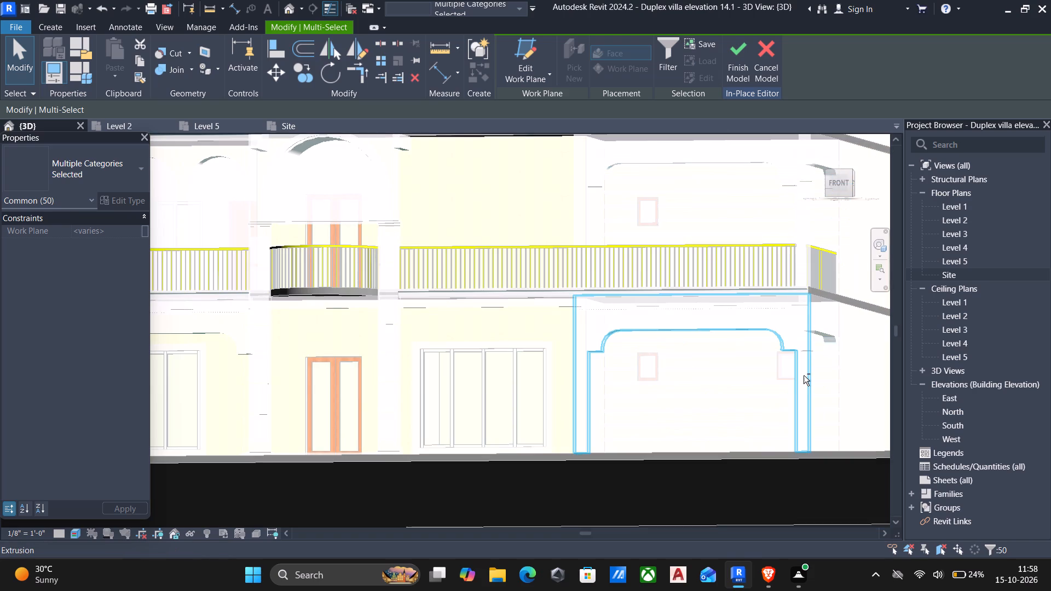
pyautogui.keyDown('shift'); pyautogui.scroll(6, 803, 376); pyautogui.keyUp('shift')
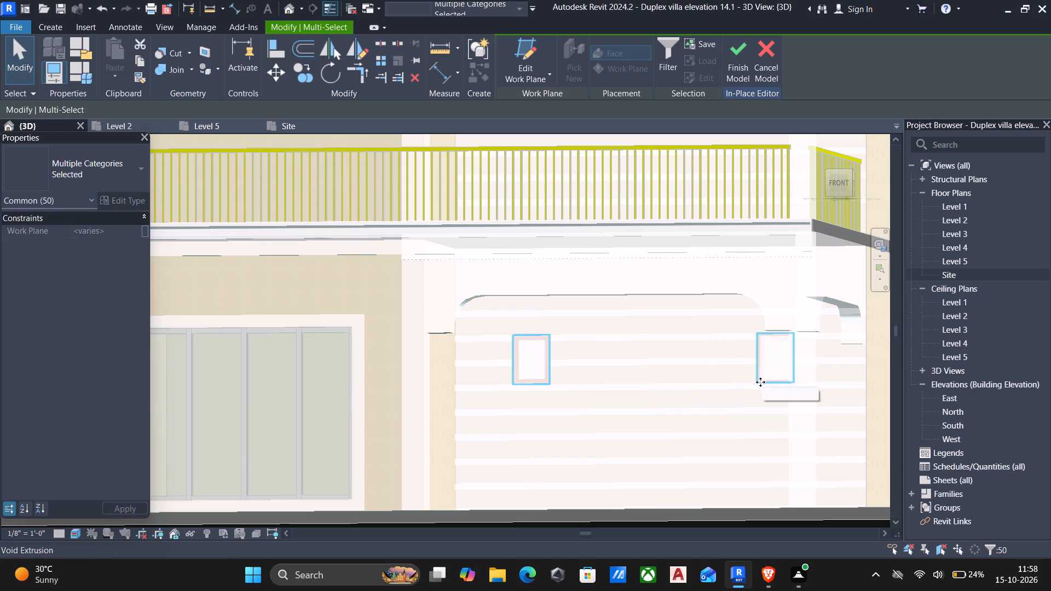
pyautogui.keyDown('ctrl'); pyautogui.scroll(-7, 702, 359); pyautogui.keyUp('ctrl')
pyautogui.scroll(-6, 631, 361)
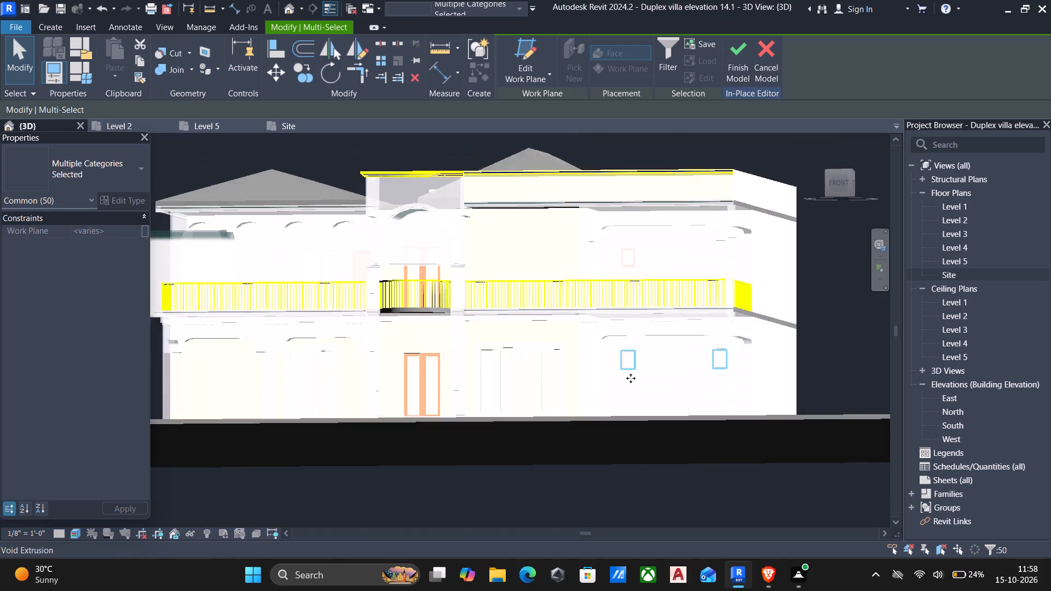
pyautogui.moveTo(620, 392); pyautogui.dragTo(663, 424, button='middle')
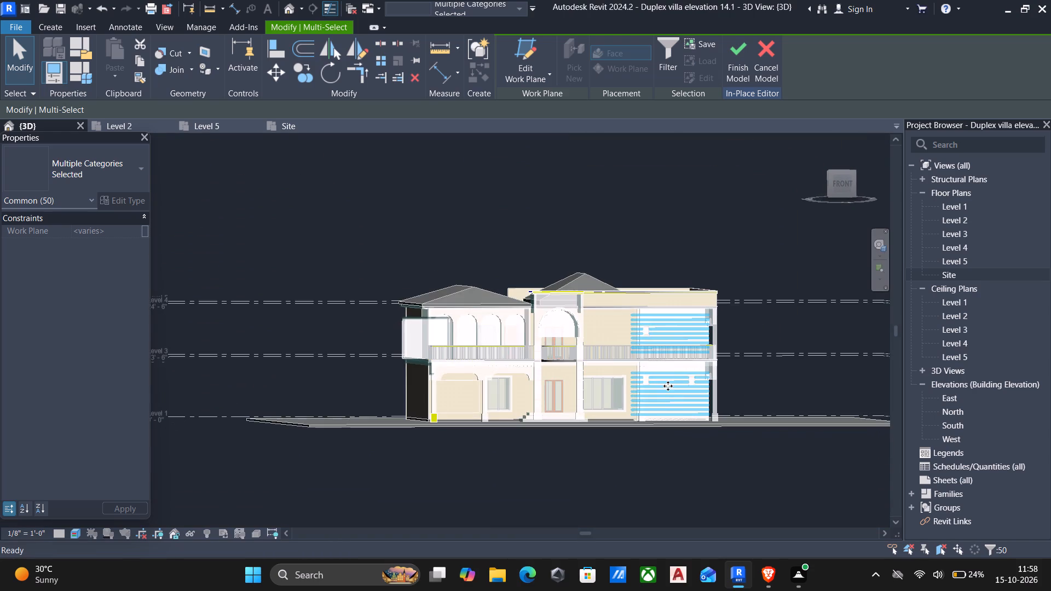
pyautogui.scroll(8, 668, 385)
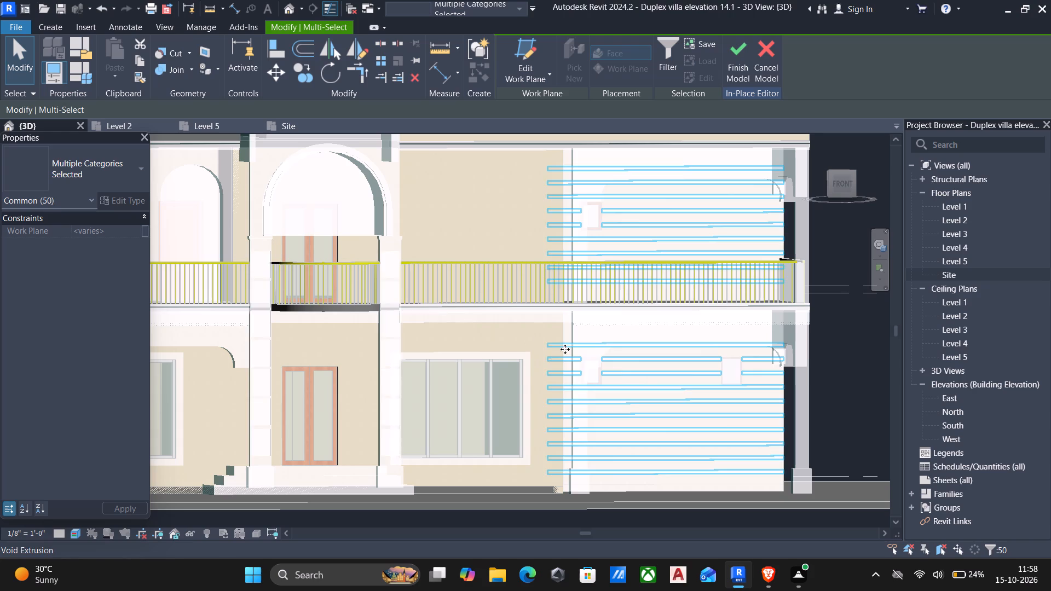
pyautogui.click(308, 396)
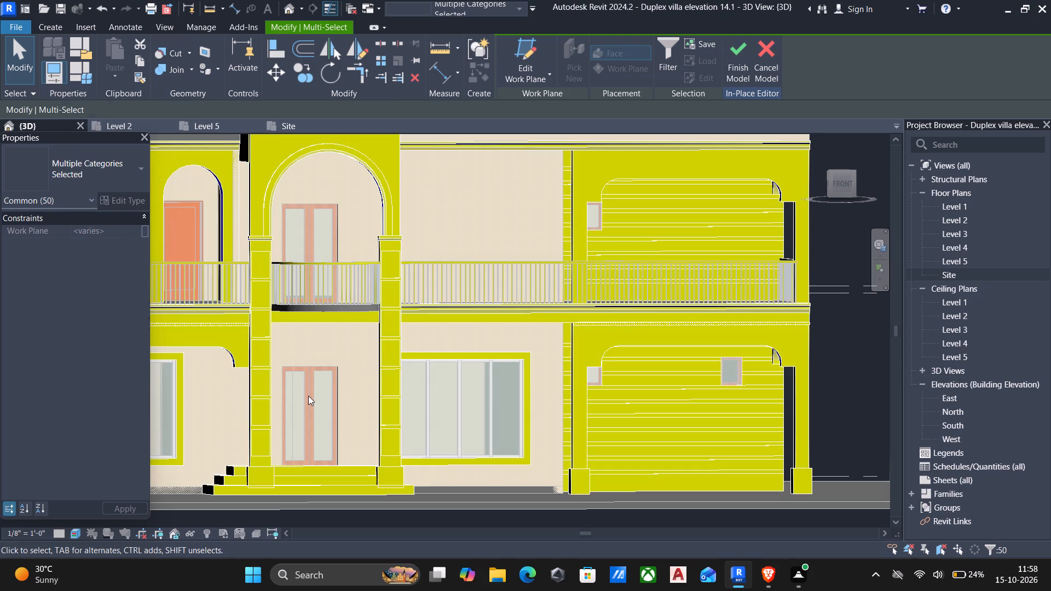
# Assign the Wall material to the ground-floor arched extrusion spanning the porch bays on the left of the facade.
pyautogui.scroll(-4, 338, 405)
pyautogui.moveTo(430, 401); pyautogui.dragTo(598, 366, button='middle')
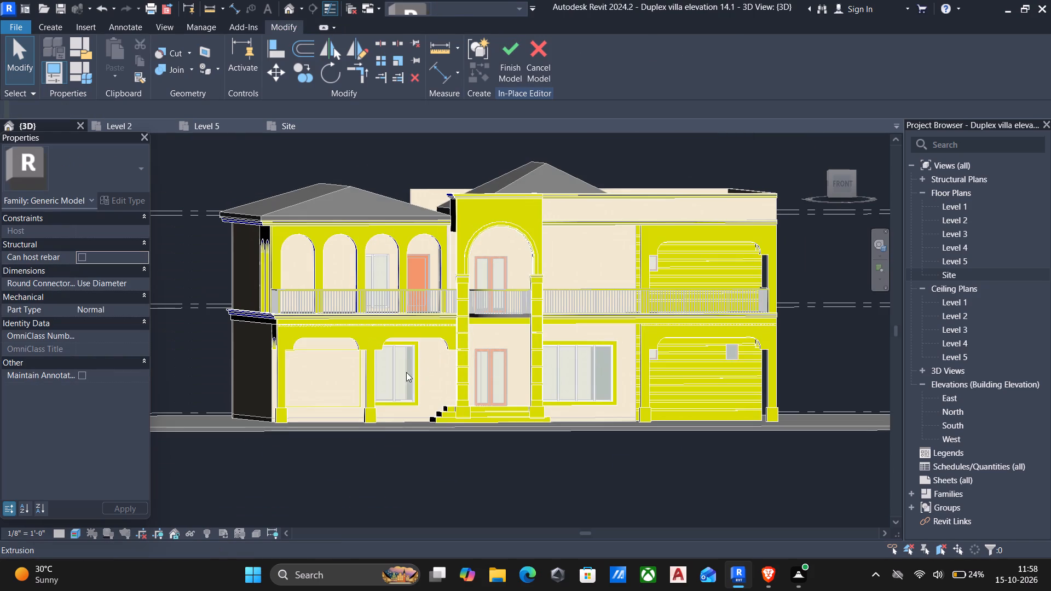
pyautogui.click(379, 346)
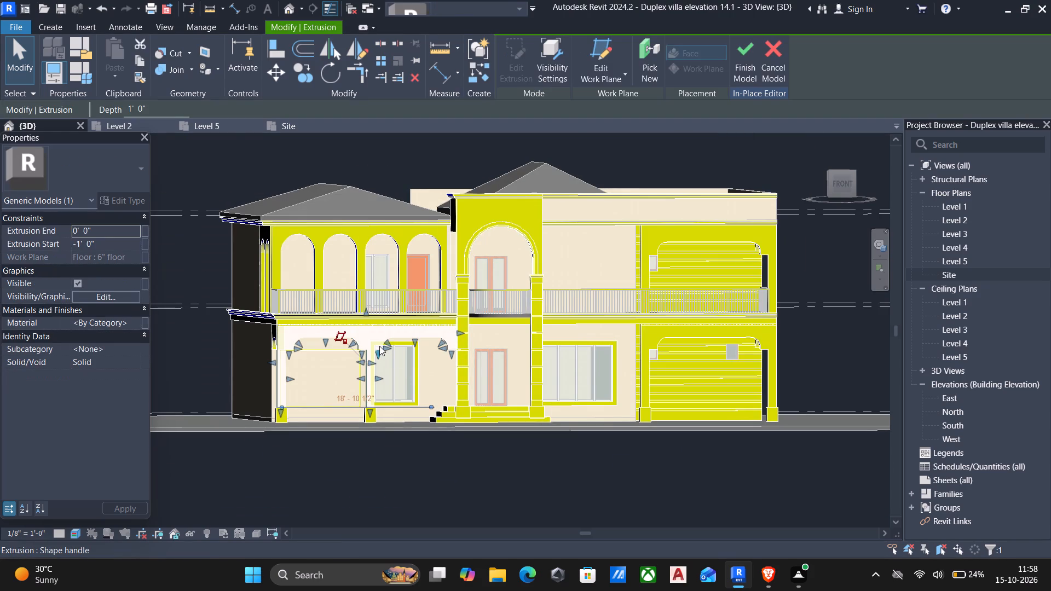
pyautogui.click(132, 322)
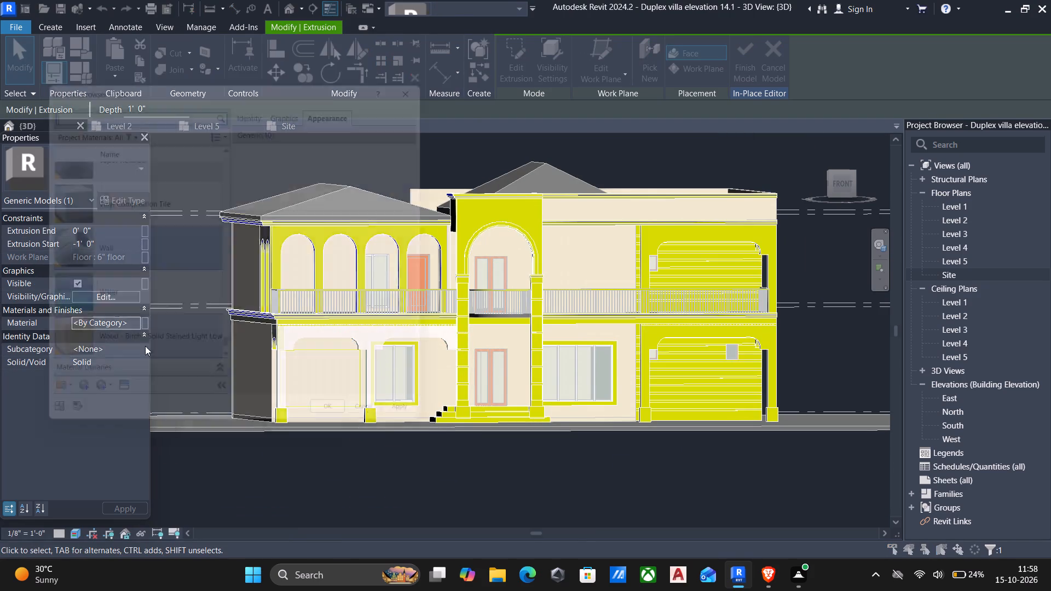
pyautogui.click(337, 426)
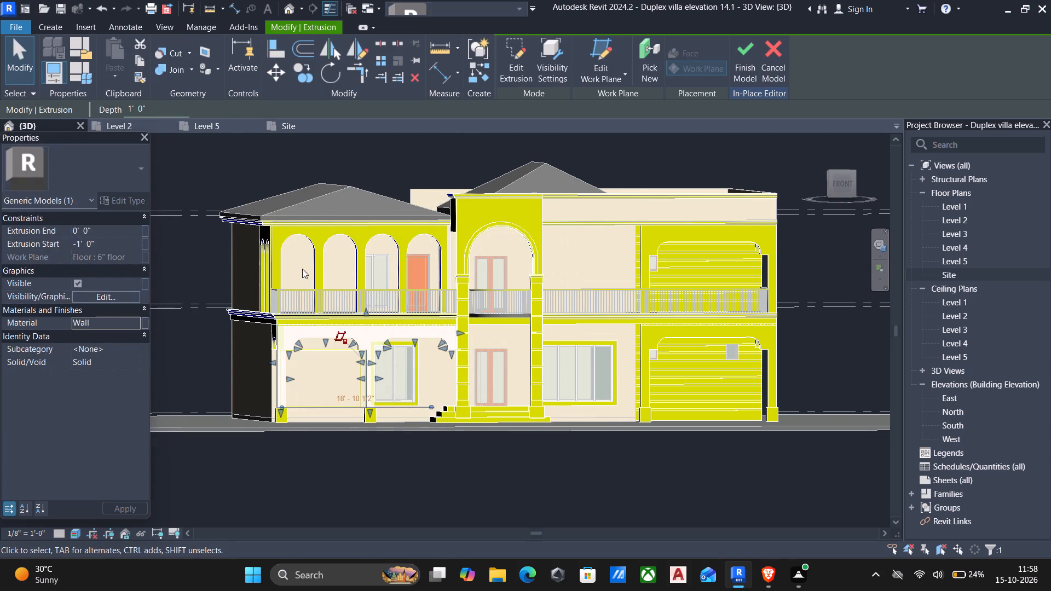
# Assign the Wall material to the upper-floor extrusion with the row of four arches.
pyautogui.click(316, 259)
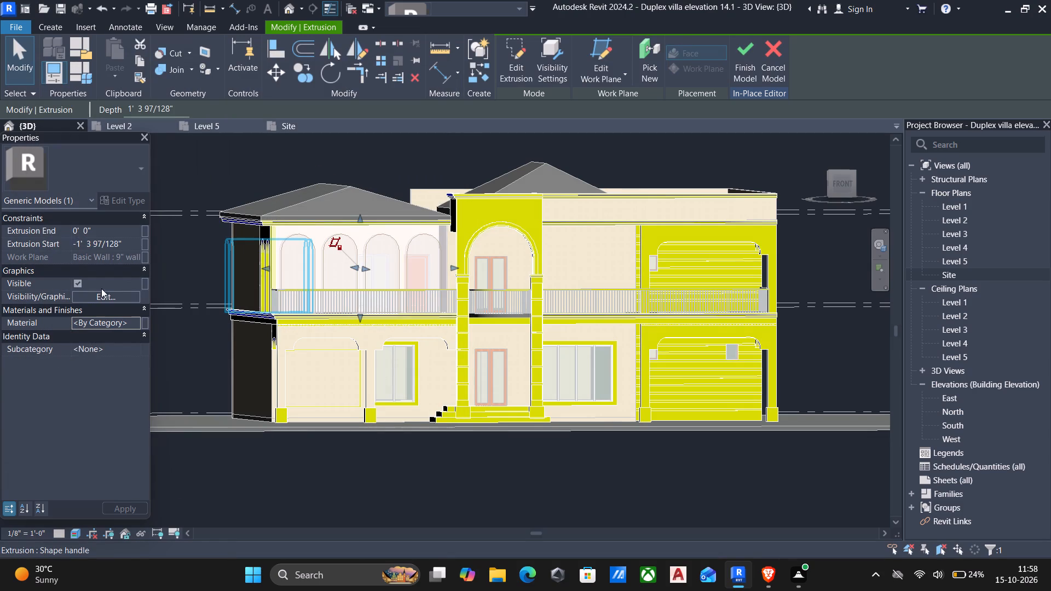
pyautogui.click(136, 325)
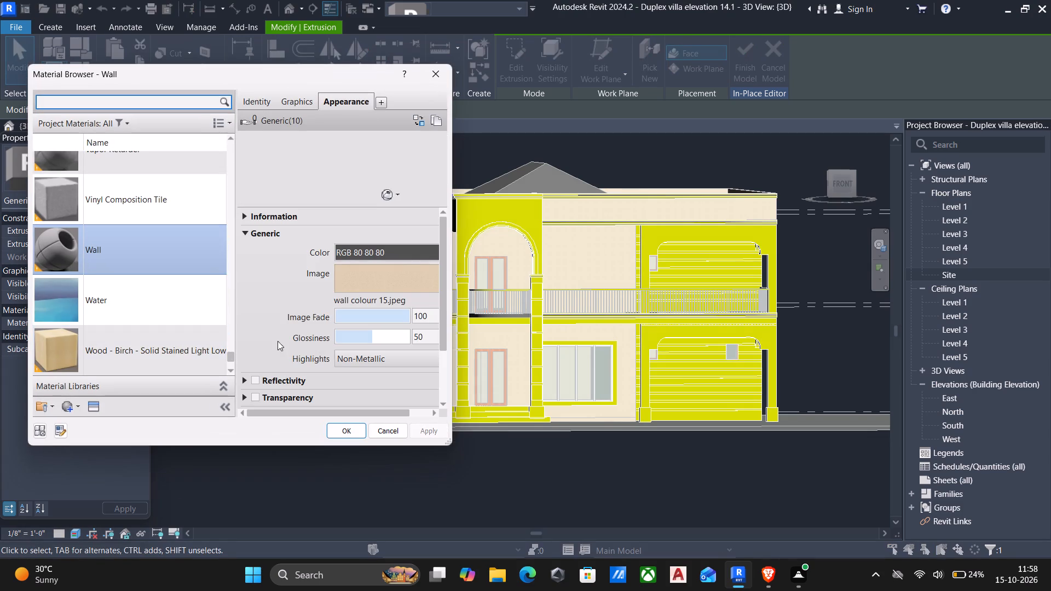
pyautogui.click(344, 432)
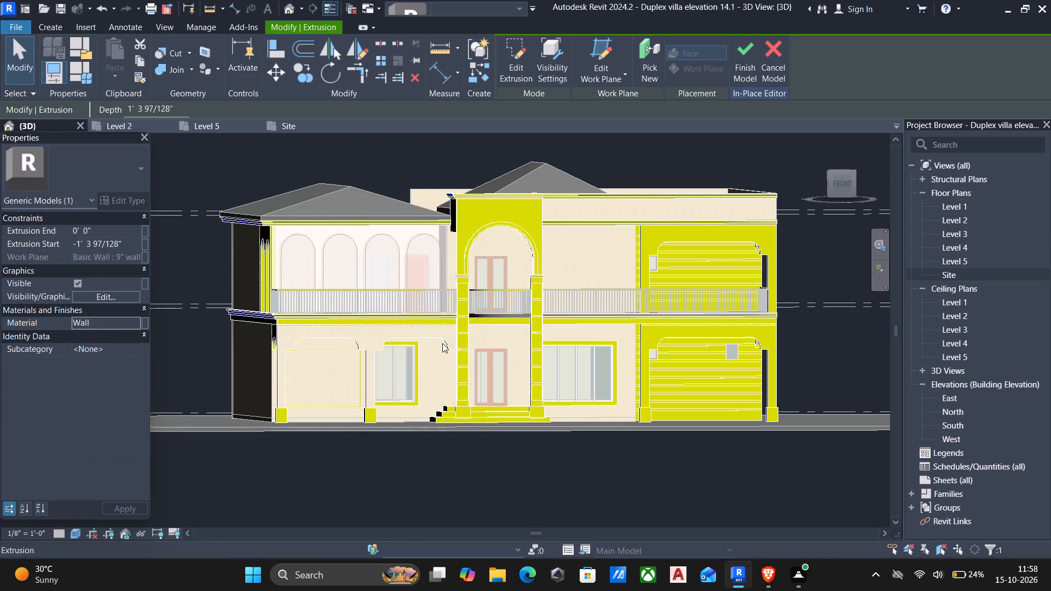
# Assign the Wall material to the upper arched extrusion above the central entrance columns.
pyautogui.click(464, 364)
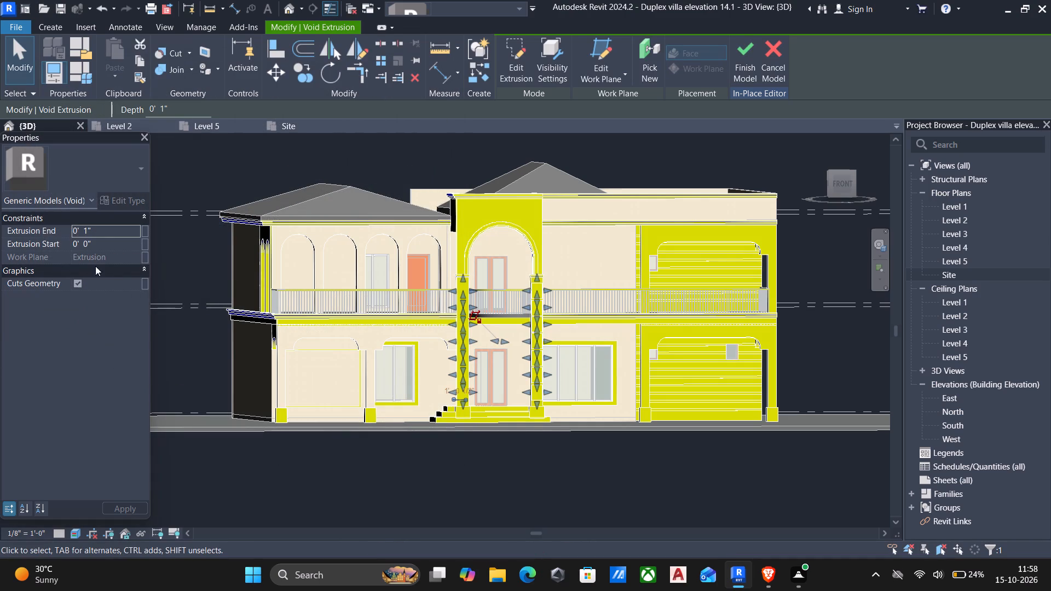
pyautogui.press('Escape')
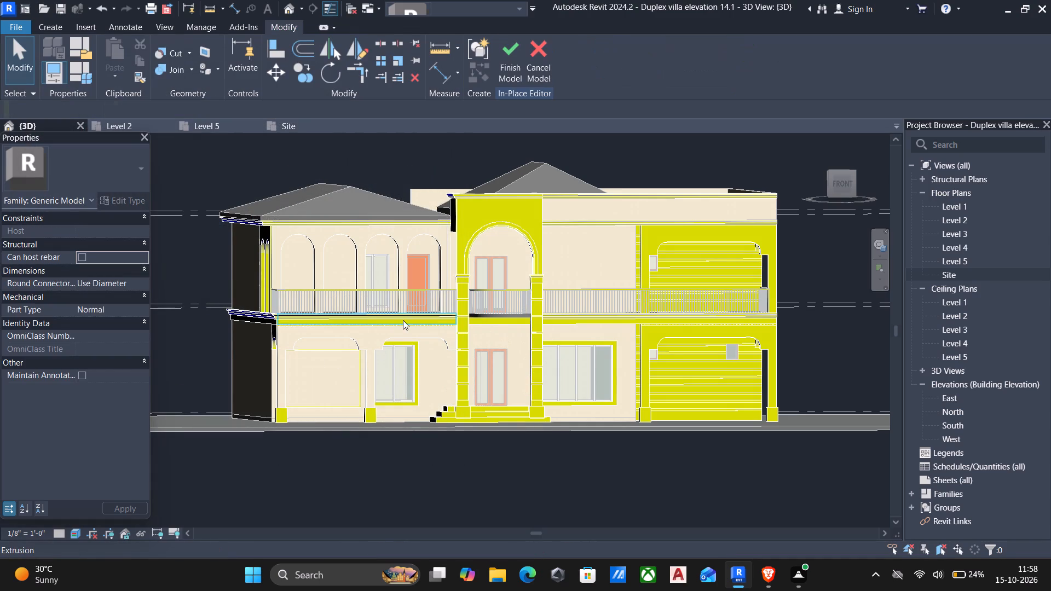
pyautogui.click(463, 242)
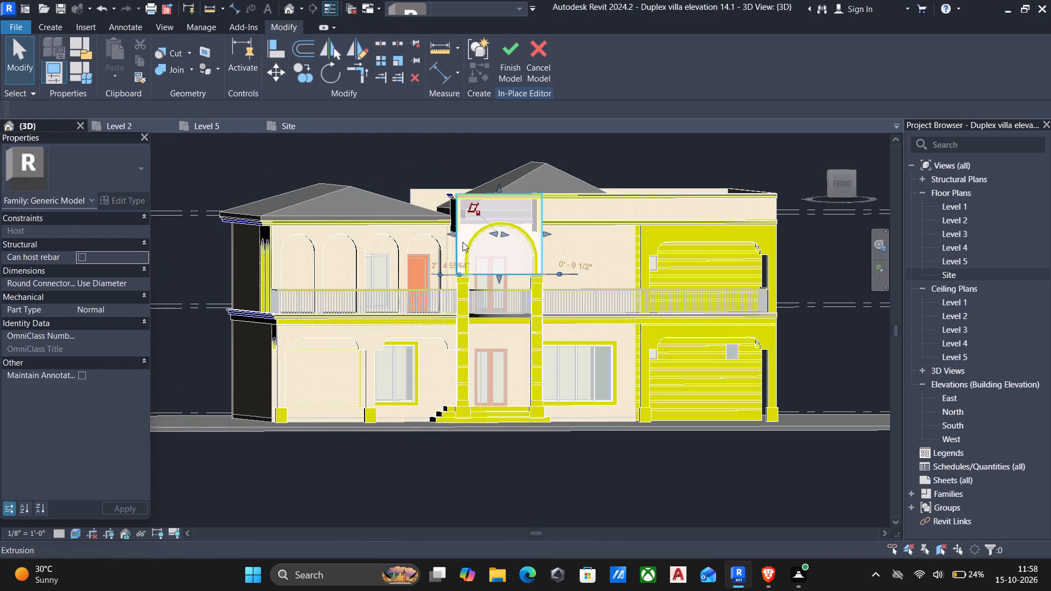
pyautogui.click(137, 322)
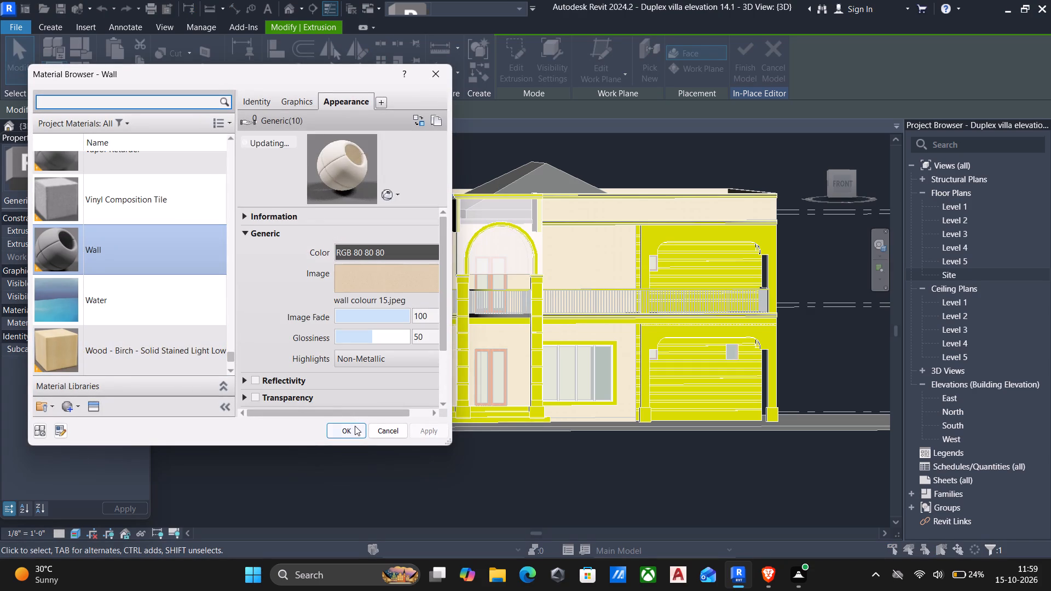
pyautogui.click(355, 427)
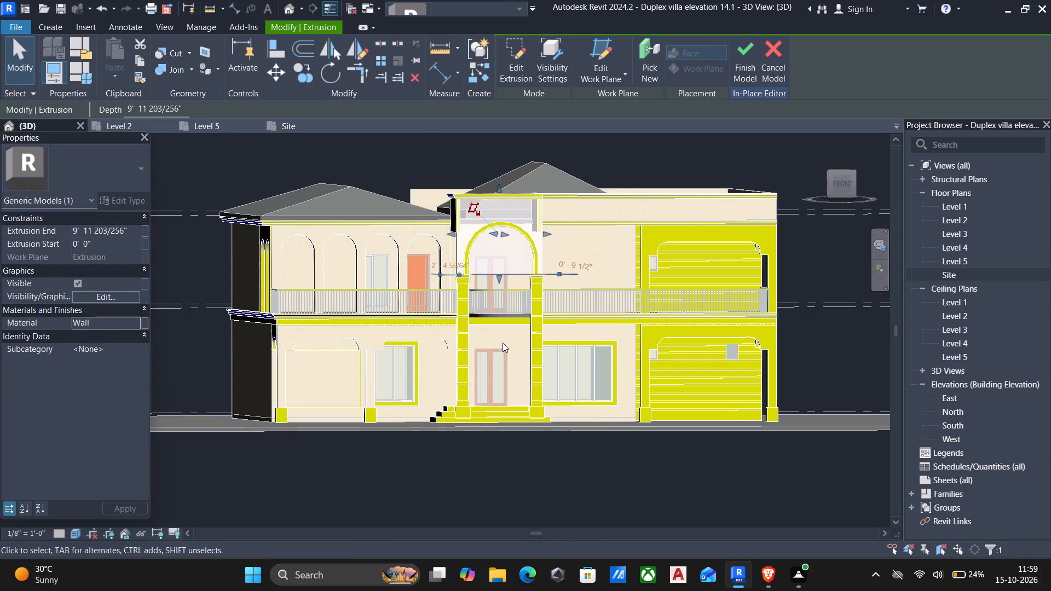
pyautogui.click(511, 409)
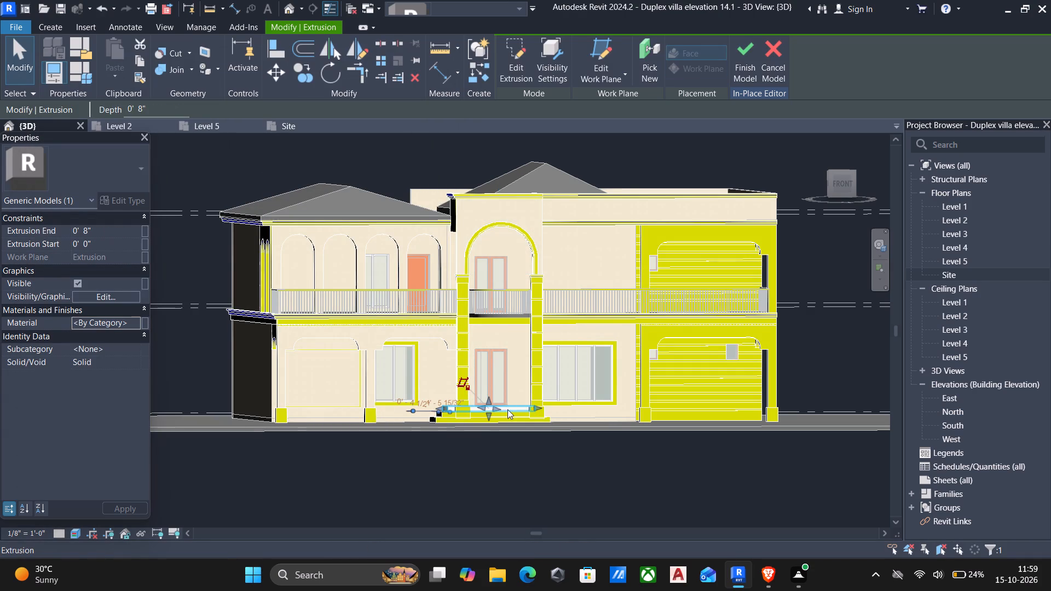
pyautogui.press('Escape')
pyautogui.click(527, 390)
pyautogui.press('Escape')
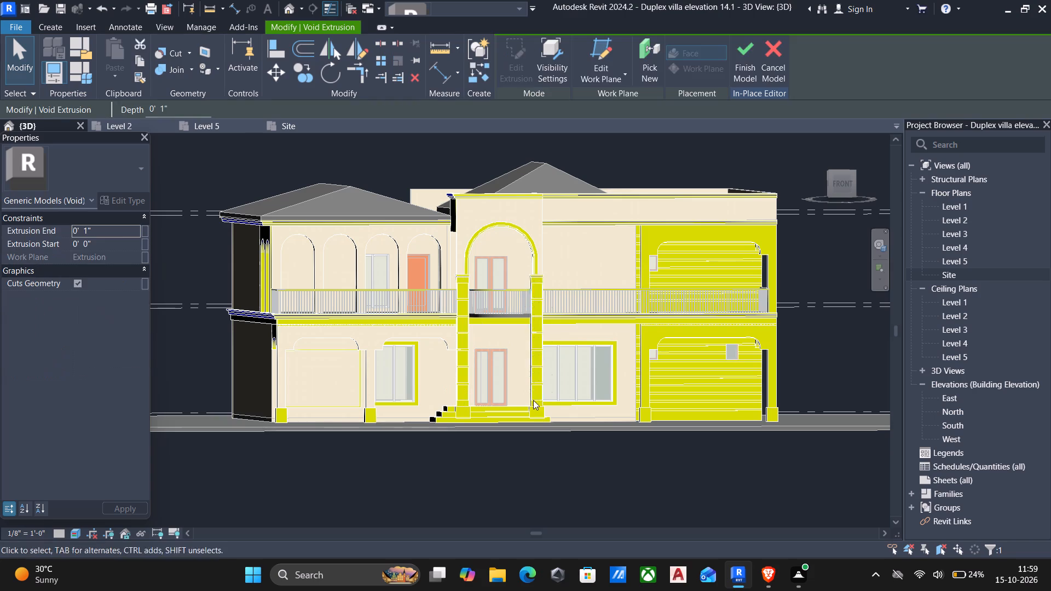
# Assign the Wall material to both tall column extrusions flanking the central entrance.
pyautogui.scroll(8, 549, 412)
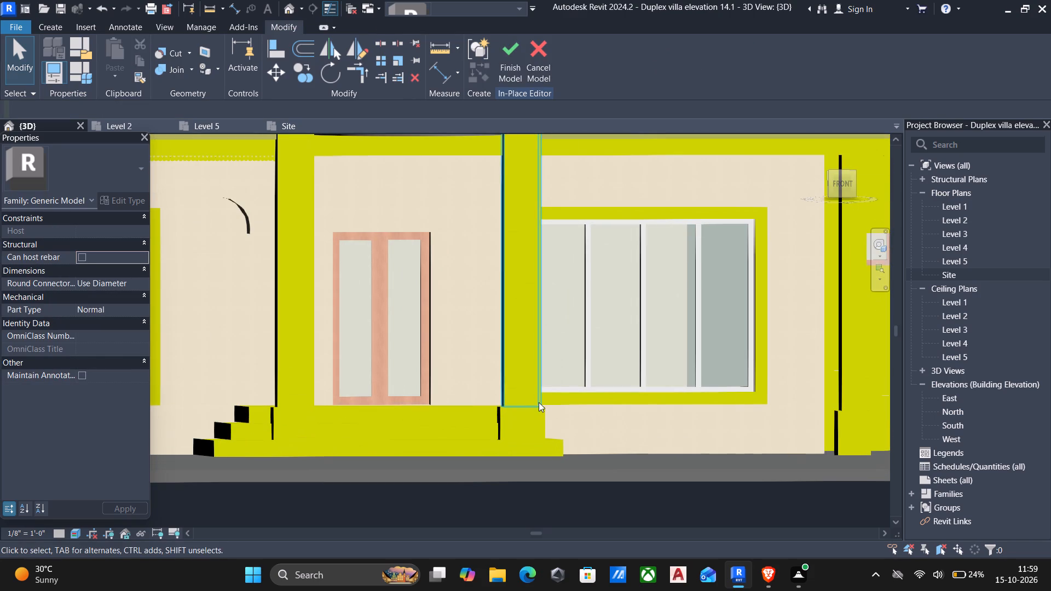
pyautogui.click(539, 397)
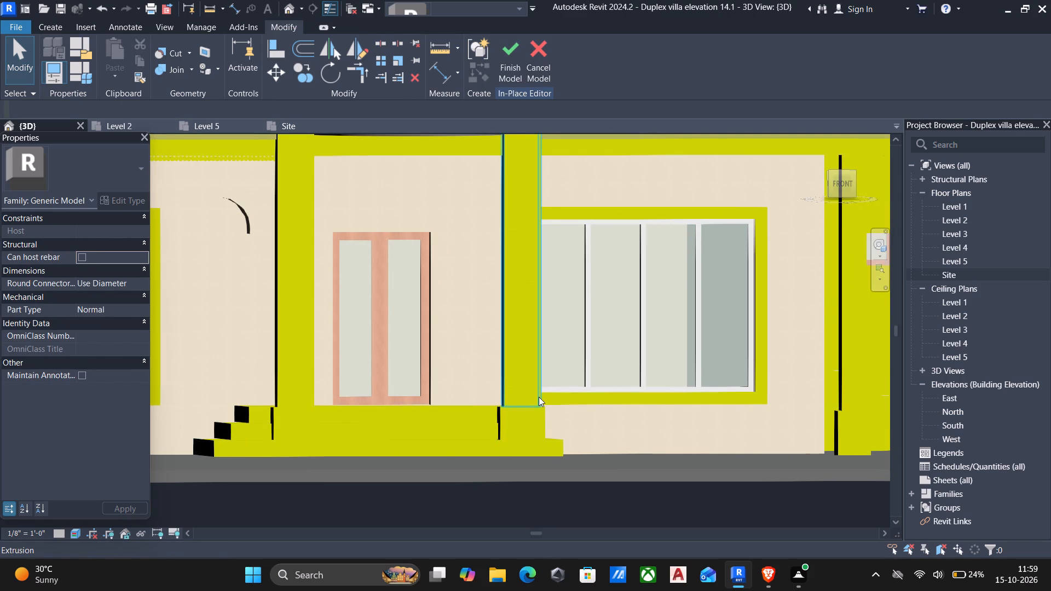
pyautogui.scroll(-4, 241, 362)
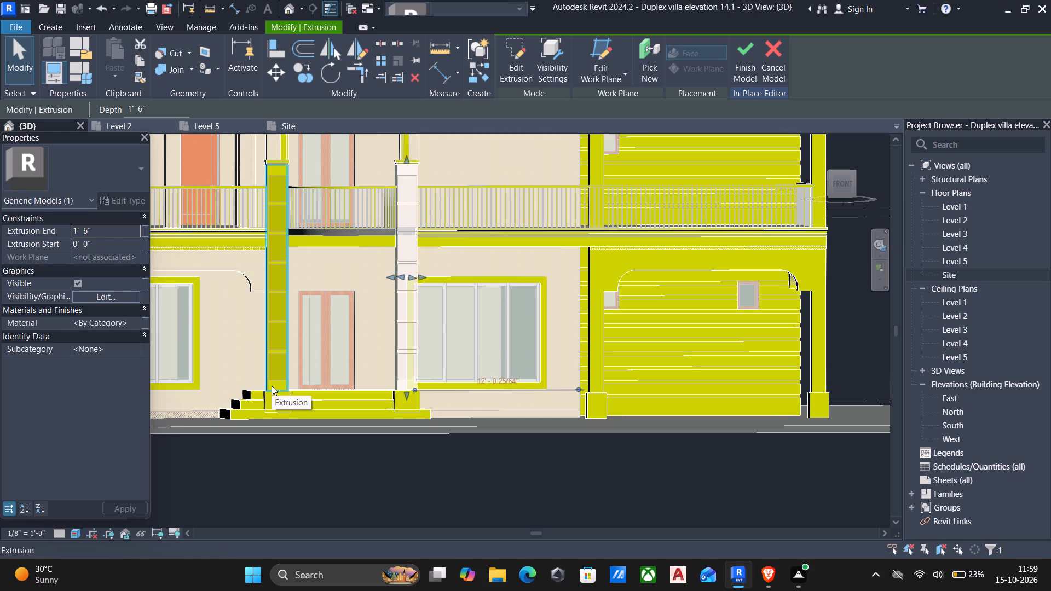
pyautogui.keyDown('ctrl'); pyautogui.click(272, 386); pyautogui.keyUp('ctrl')
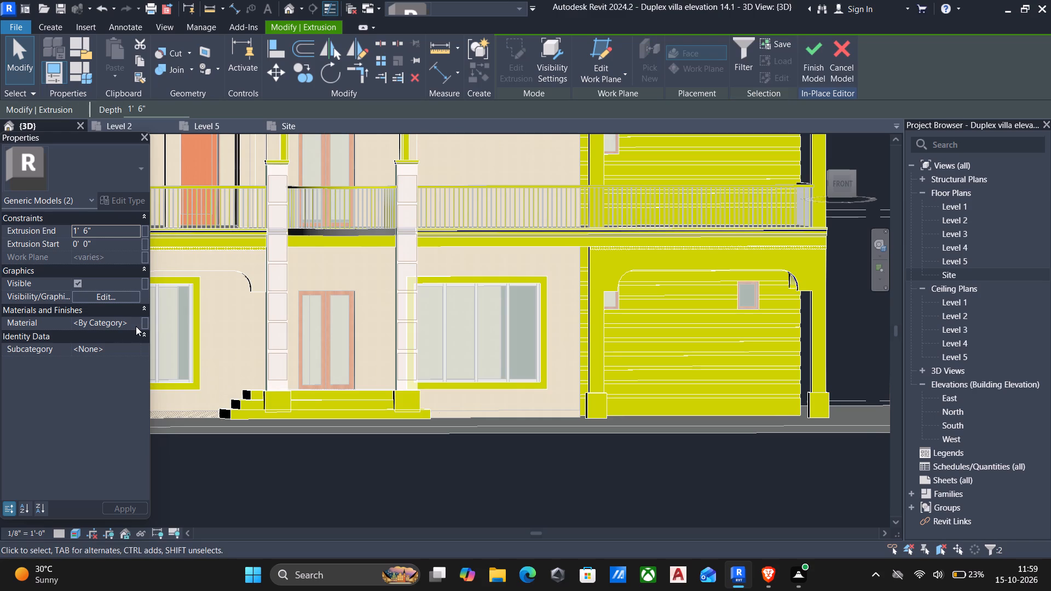
pyautogui.click(137, 322)
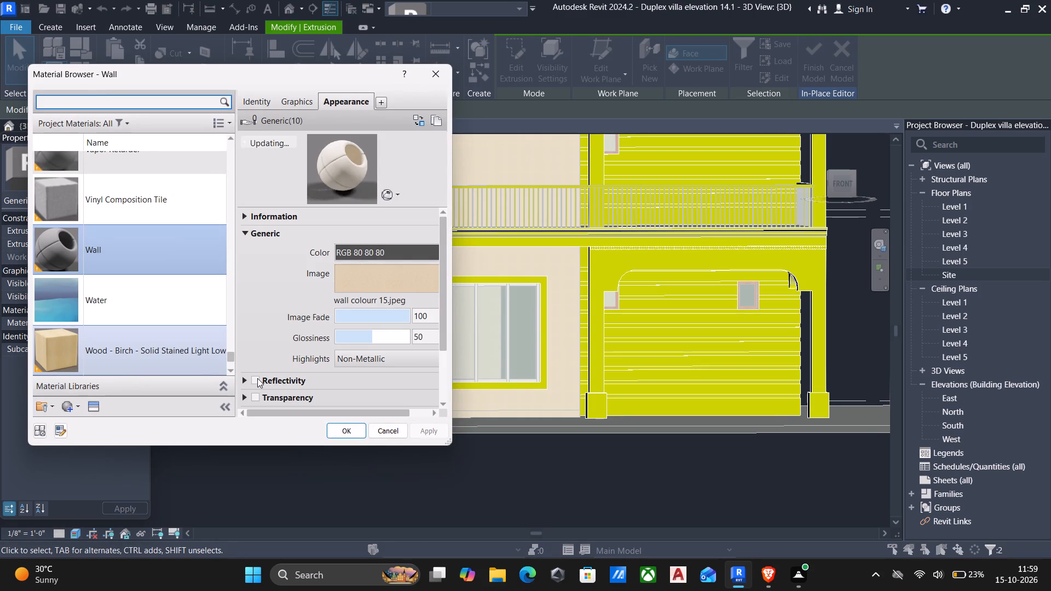
pyautogui.click(346, 432)
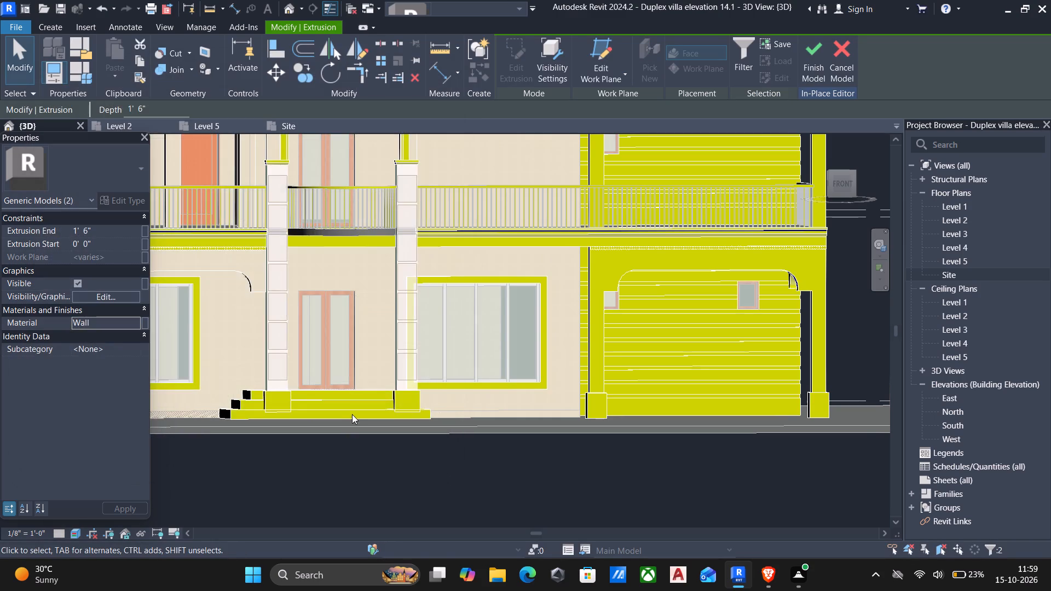
# Assign the Wall material to the curved trim extrusion around the large central arch on the upper floor.
pyautogui.scroll(-4, 355, 412)
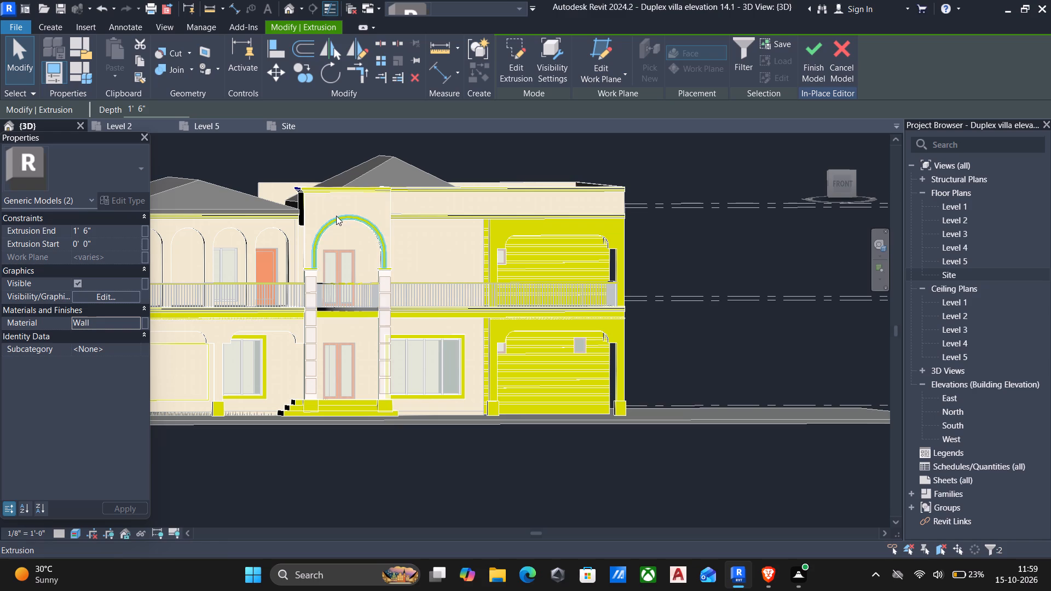
pyautogui.click(337, 219)
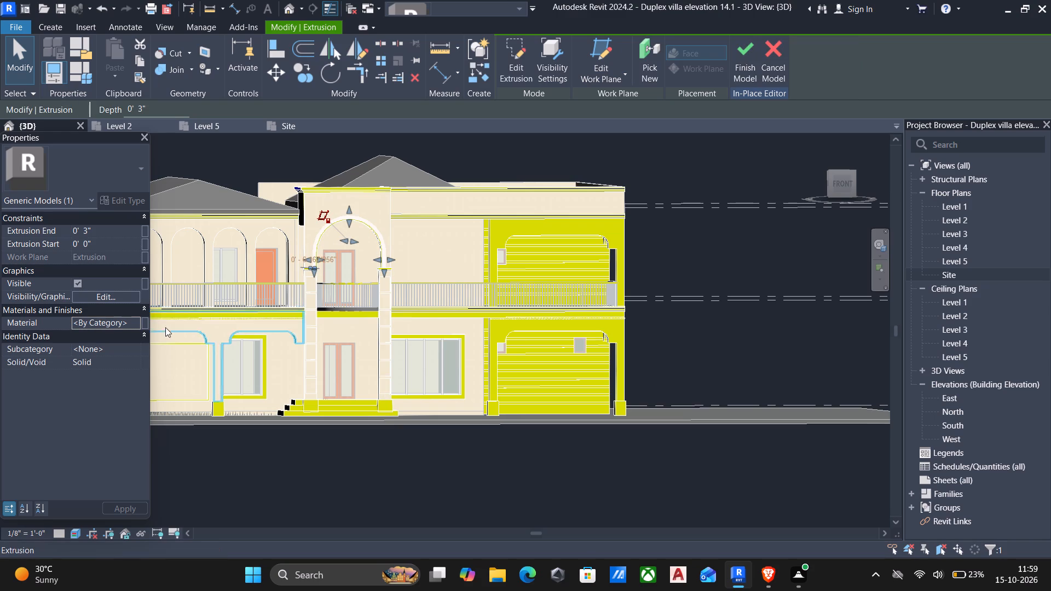
pyautogui.click(134, 320)
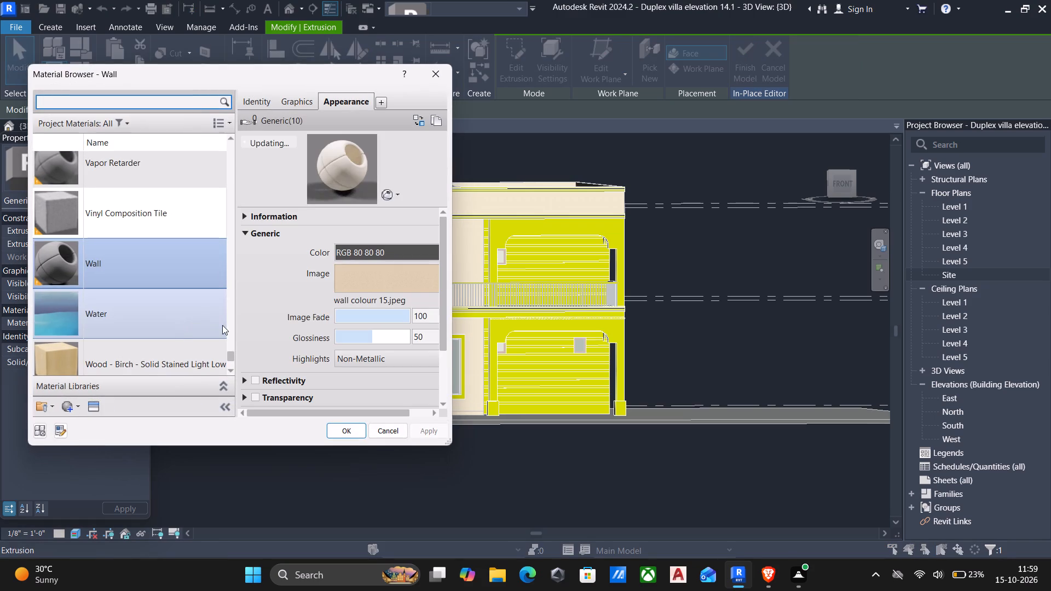
pyautogui.click(355, 431)
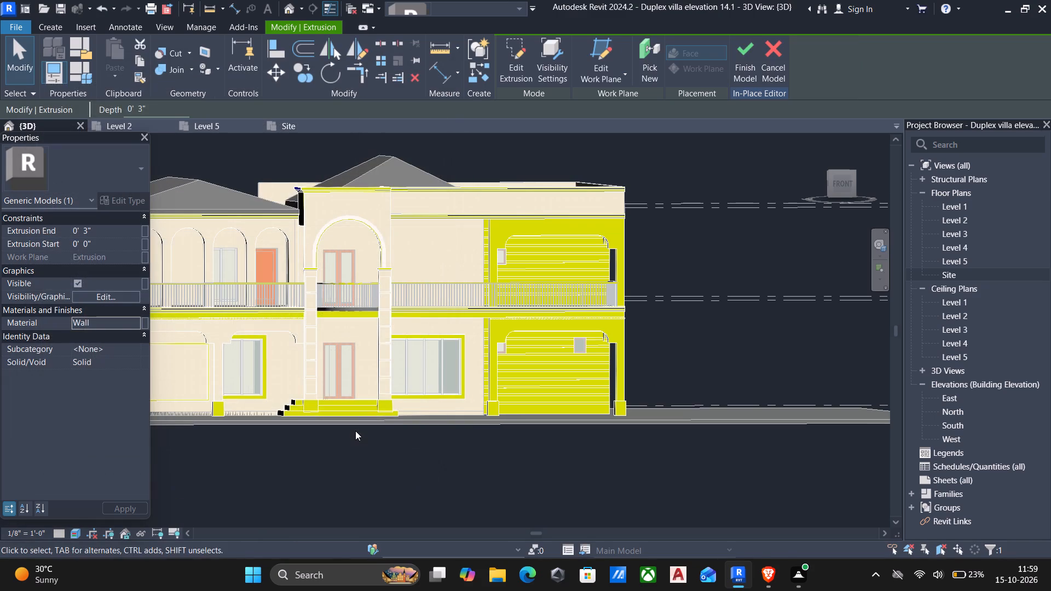
# Assign the Wall material to the extrusion framing the two ground-floor windows on either side of the entrance.
pyautogui.moveTo(355, 431); pyautogui.dragTo(439, 414, button='middle')
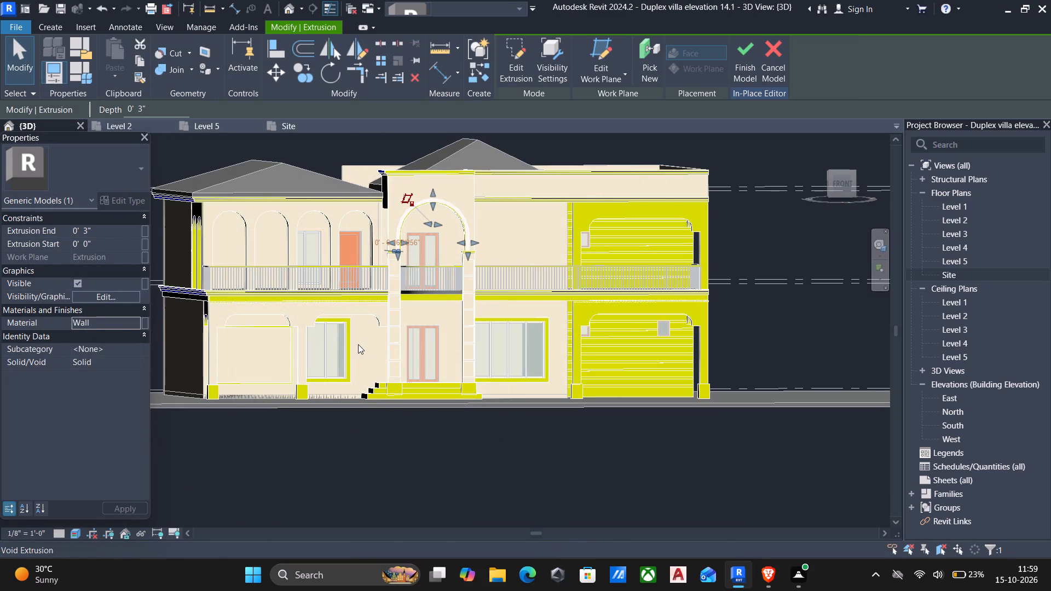
pyautogui.click(353, 341)
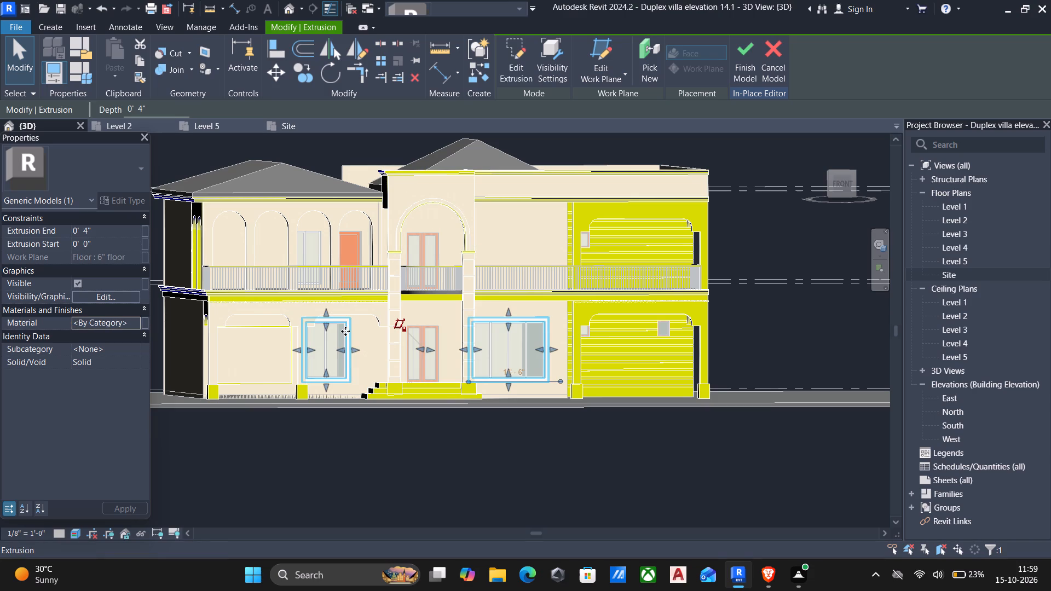
pyautogui.click(137, 323)
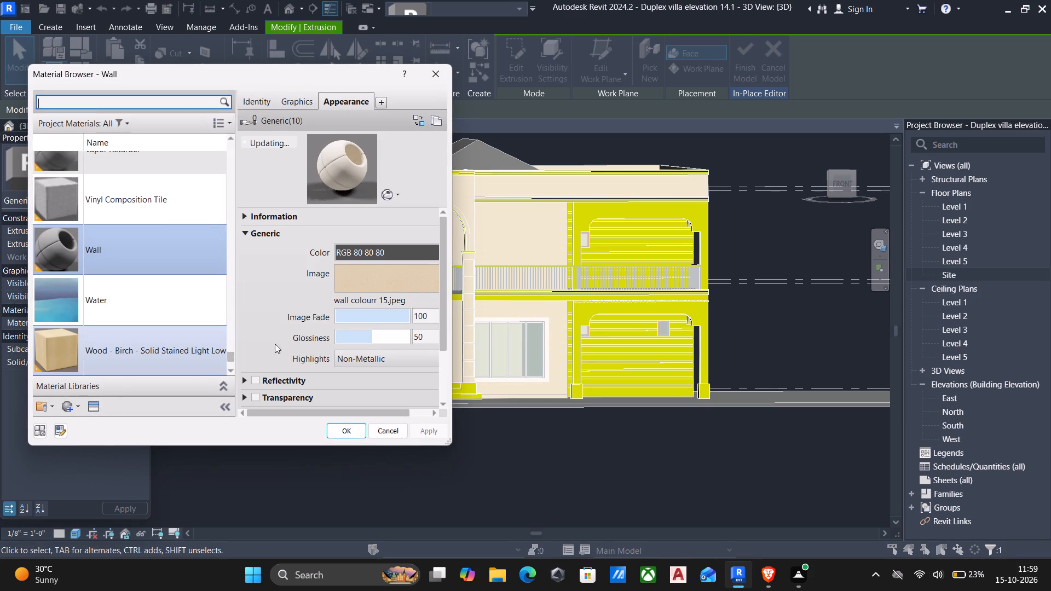
pyautogui.click(355, 432)
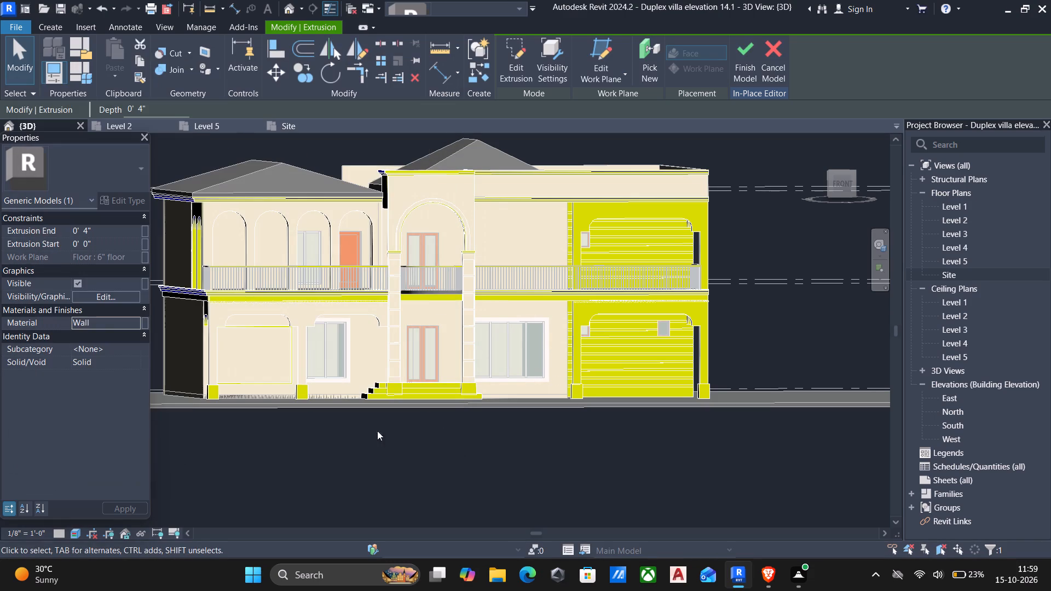
# Assign the Wall material to the upper-floor double-arched extrusion on the villa's left side face.
pyautogui.moveTo(465, 445); pyautogui.dragTo(570, 410, button='middle')
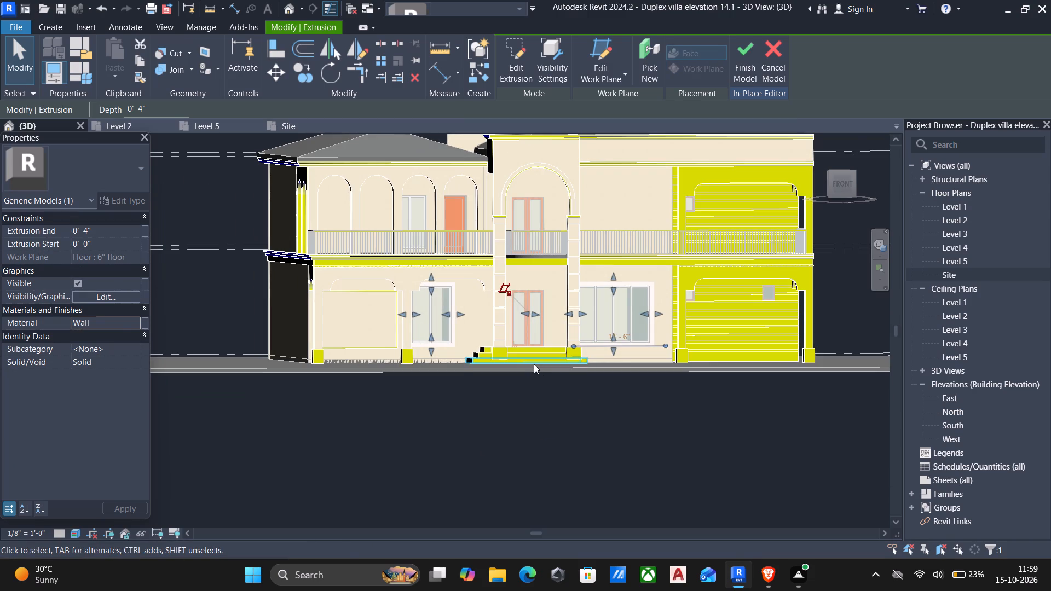
pyautogui.scroll(4, 534, 364)
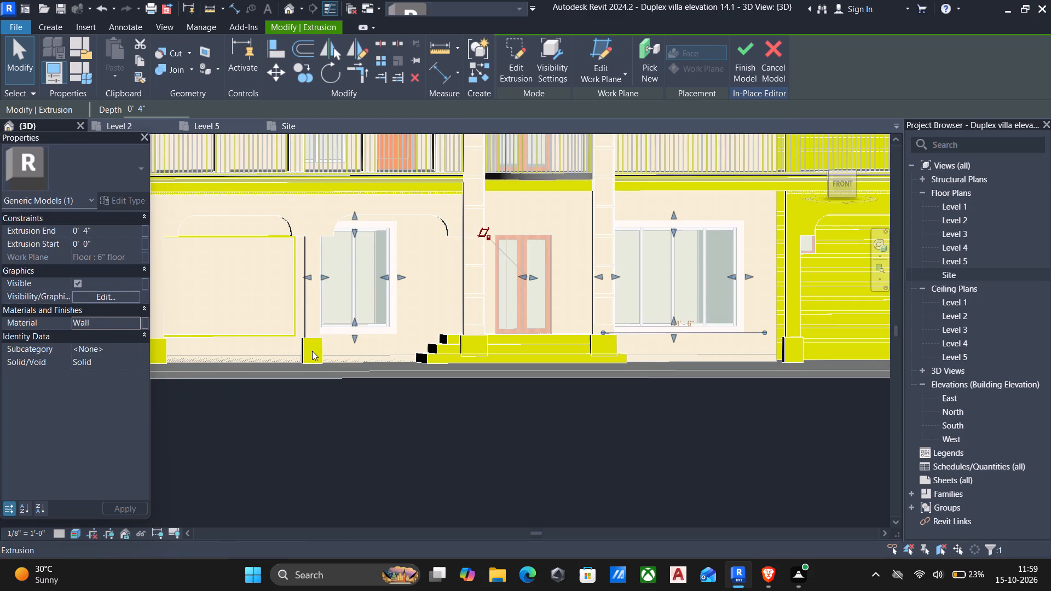
pyautogui.scroll(-3, 543, 422)
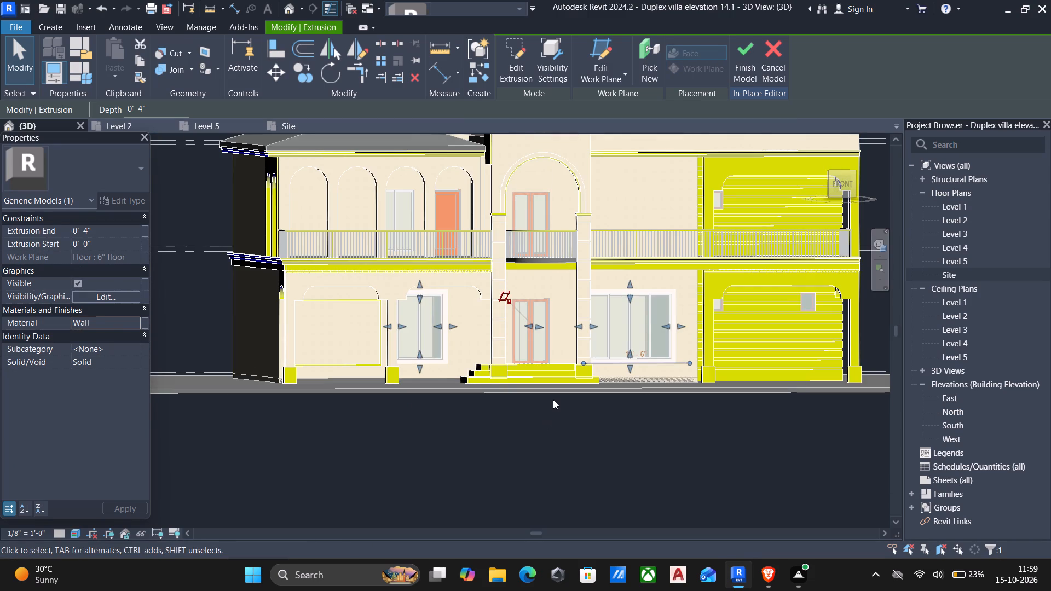
pyautogui.moveTo(567, 408); pyautogui.dragTo(557, 437, button='middle')
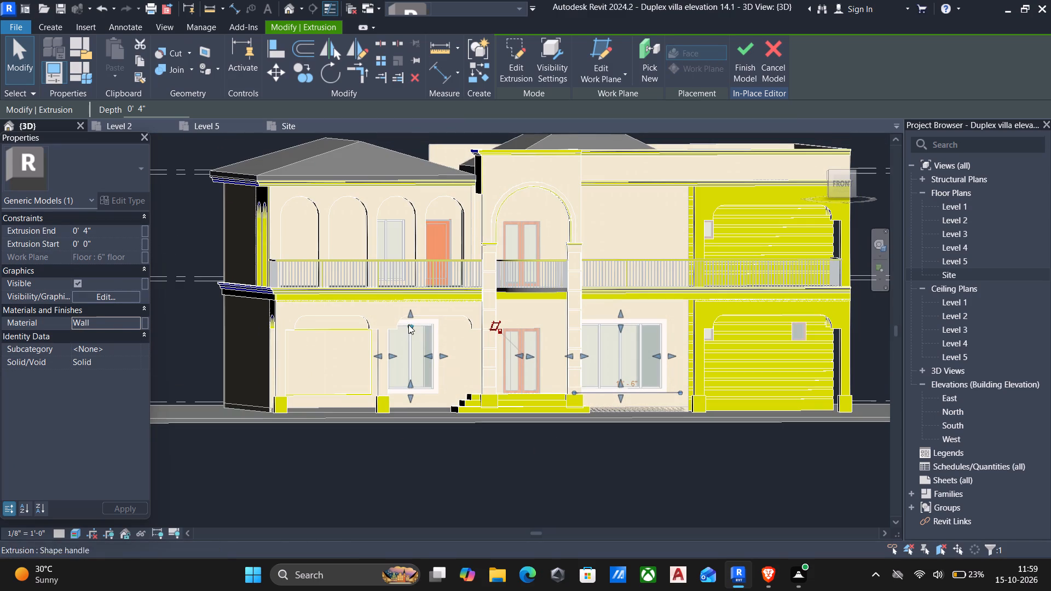
pyautogui.scroll(4, 246, 237)
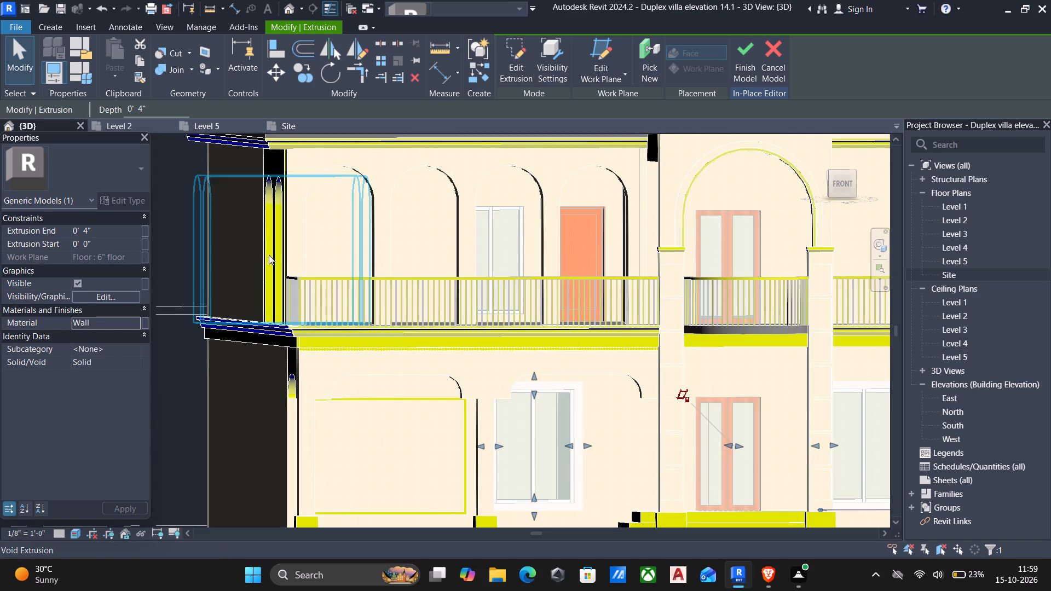
pyautogui.scroll(-9, 273, 257)
pyautogui.keyDown('shift'); pyautogui.moveTo(283, 270); pyautogui.dragTo(392, 268, button='middle'); pyautogui.keyUp('shift')
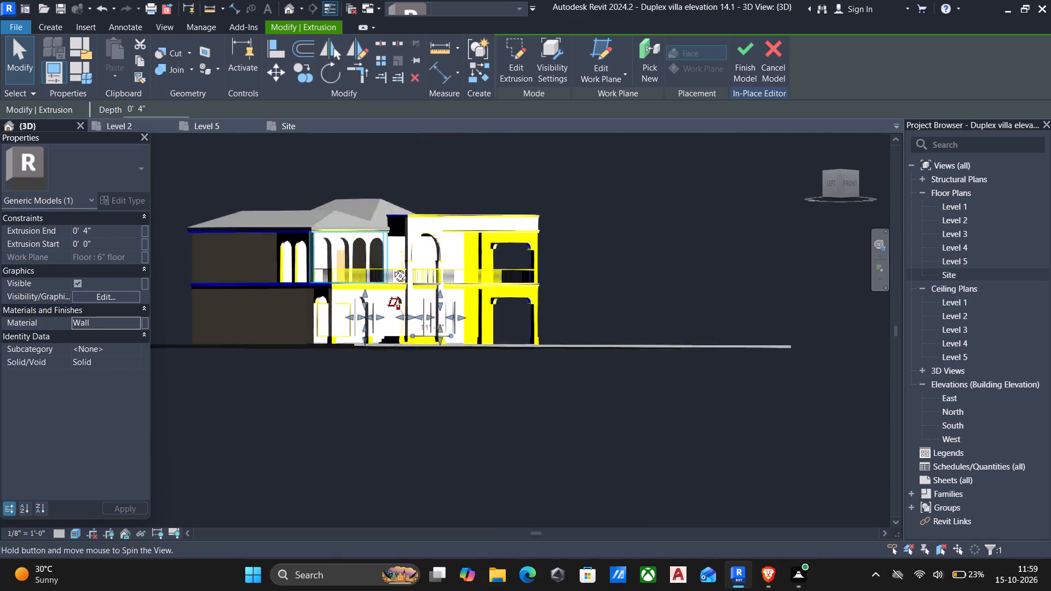
pyautogui.keyDown('shift'); pyautogui.moveTo(392, 268); pyautogui.dragTo(394, 268, button='middle'); pyautogui.keyUp('shift')
pyautogui.keyDown('shift'); pyautogui.middleClick(394, 268); pyautogui.keyUp('shift')
pyautogui.click(314, 246)
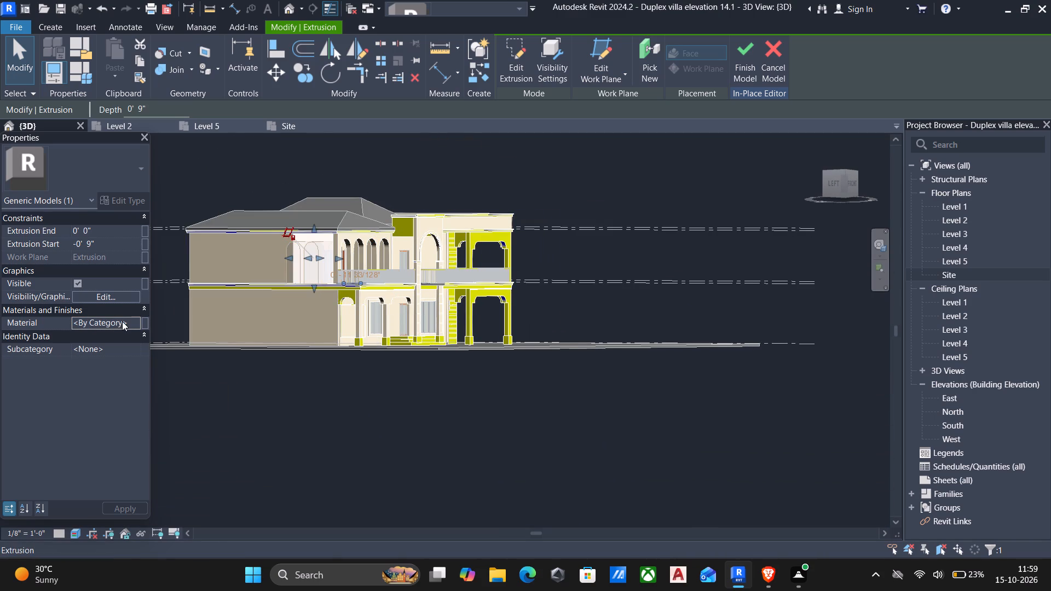
pyautogui.click(134, 321)
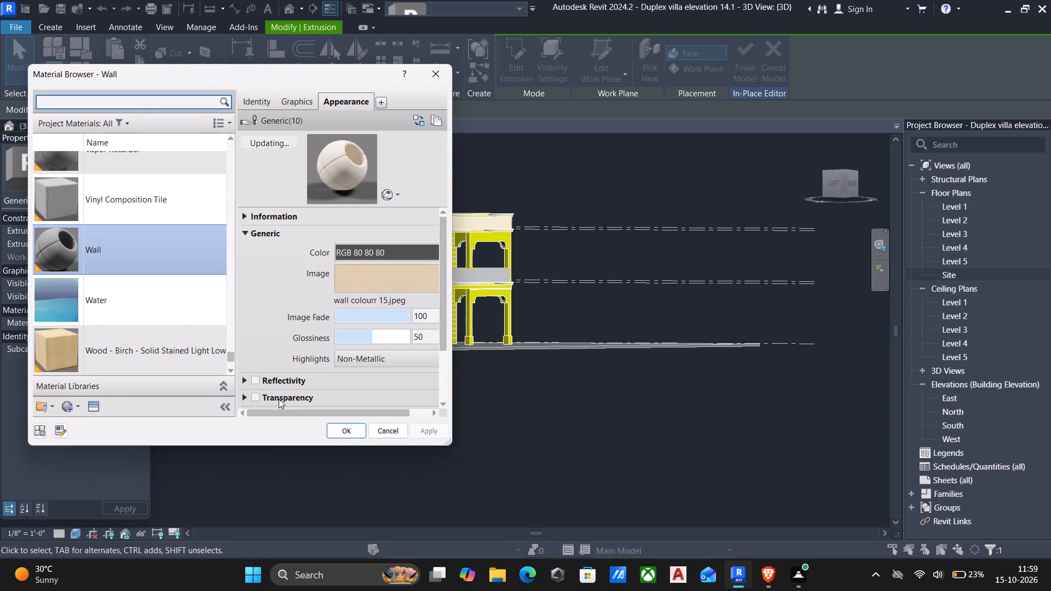
pyautogui.click(343, 425)
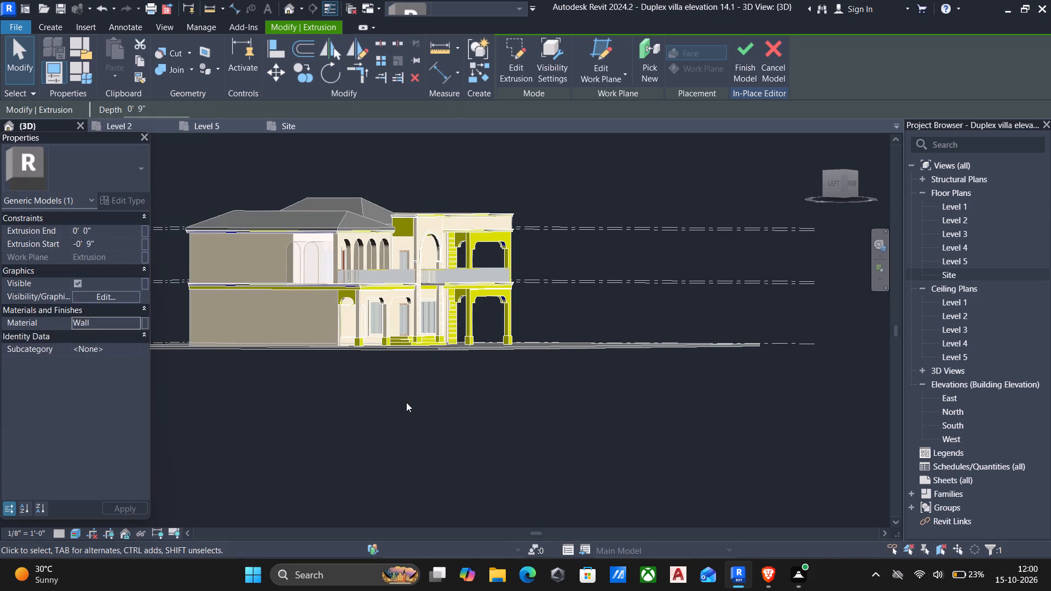
# Assign the Wall material to the ground-floor arched extrusion on the porch's left side, beneath the balcony.
pyautogui.keyDown('shift'); pyautogui.moveTo(406, 402); pyautogui.dragTo(328, 420, button='middle'); pyautogui.keyUp('shift')
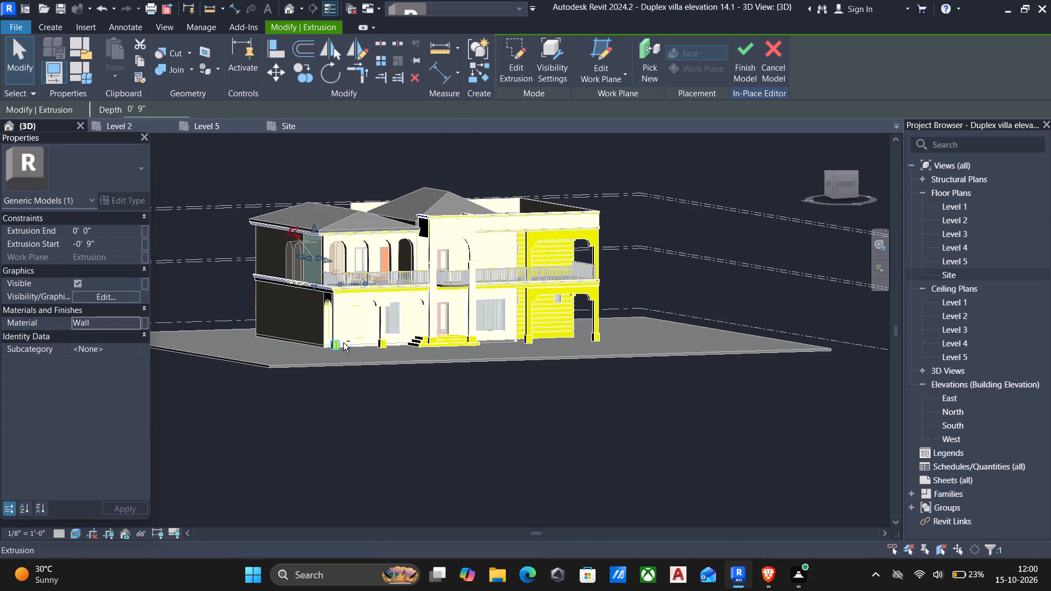
pyautogui.keyDown('shift'); pyautogui.moveTo(343, 343); pyautogui.dragTo(425, 326, button='middle'); pyautogui.keyUp('shift')
pyautogui.scroll(5, 402, 305)
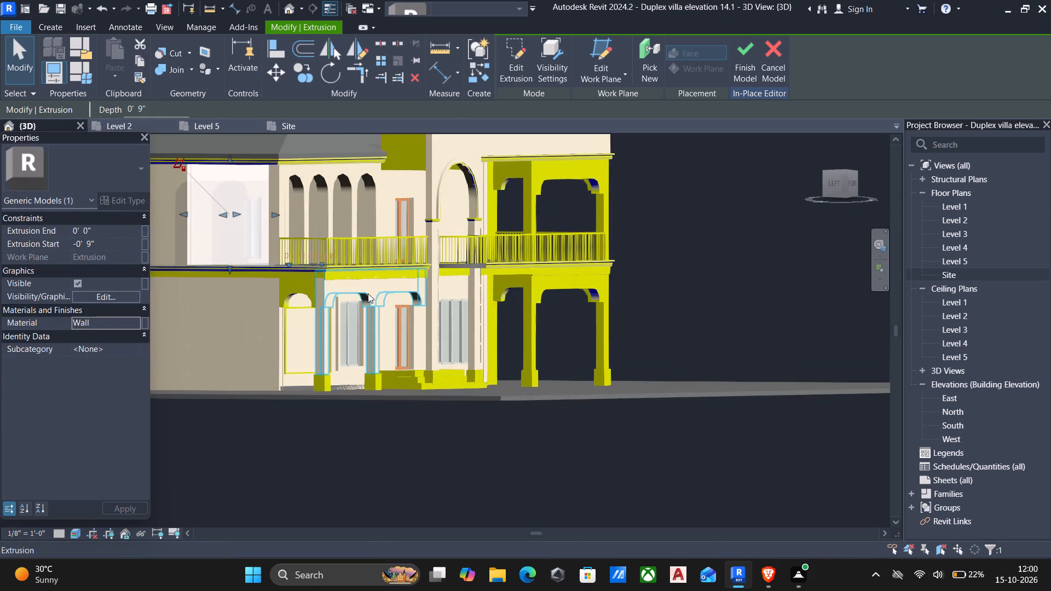
pyautogui.scroll(4, 362, 292)
pyautogui.click(240, 292)
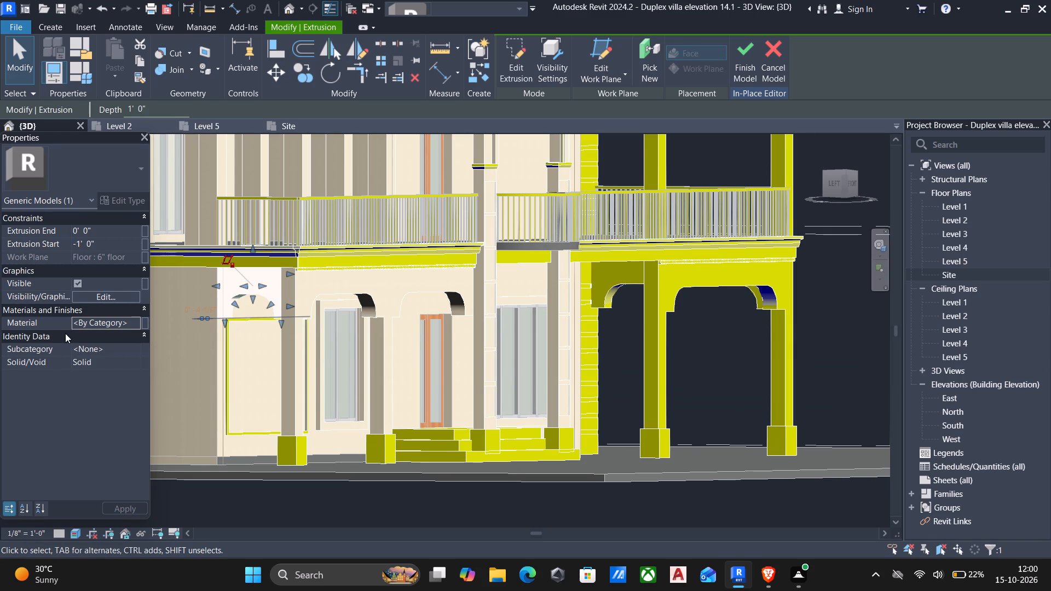
pyautogui.click(136, 322)
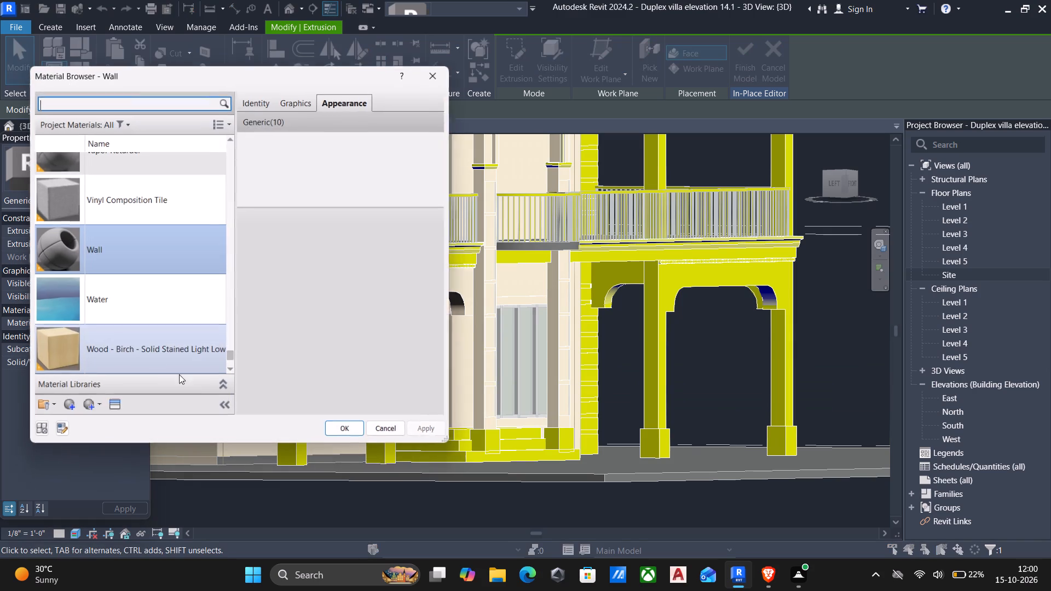
pyautogui.click(347, 431)
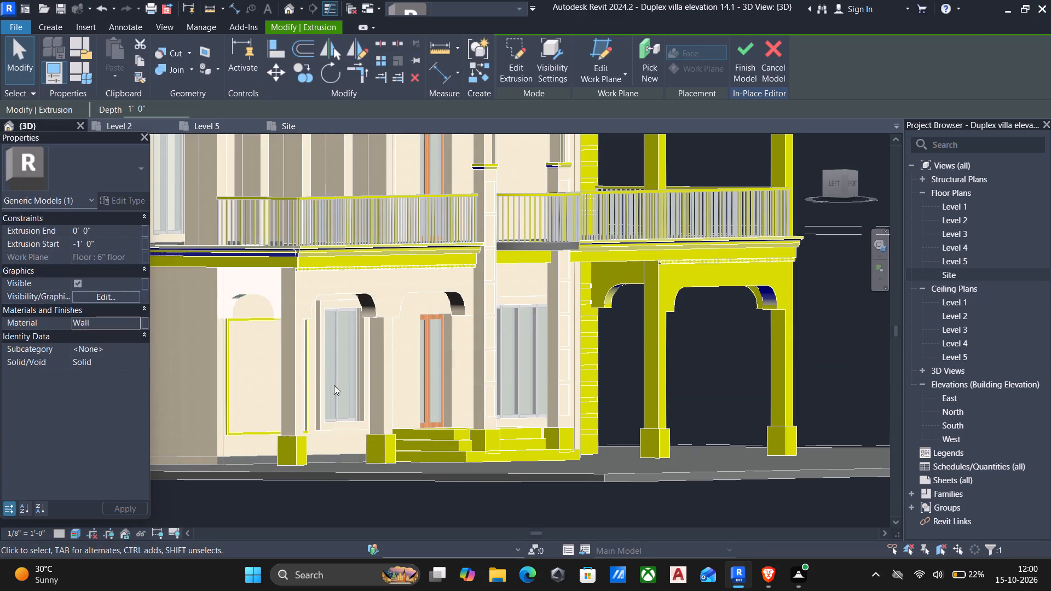
# Assign the Wall material together to the front floor-level bands, both right-hand arched porch extrusions, the recessed upper block, and the roof and parapet cornice trims.
pyautogui.scroll(-4, 327, 381)
pyautogui.keyDown('shift'); pyautogui.moveTo(331, 381); pyautogui.dragTo(310, 383, button='middle'); pyautogui.keyUp('shift')
pyautogui.click(336, 312)
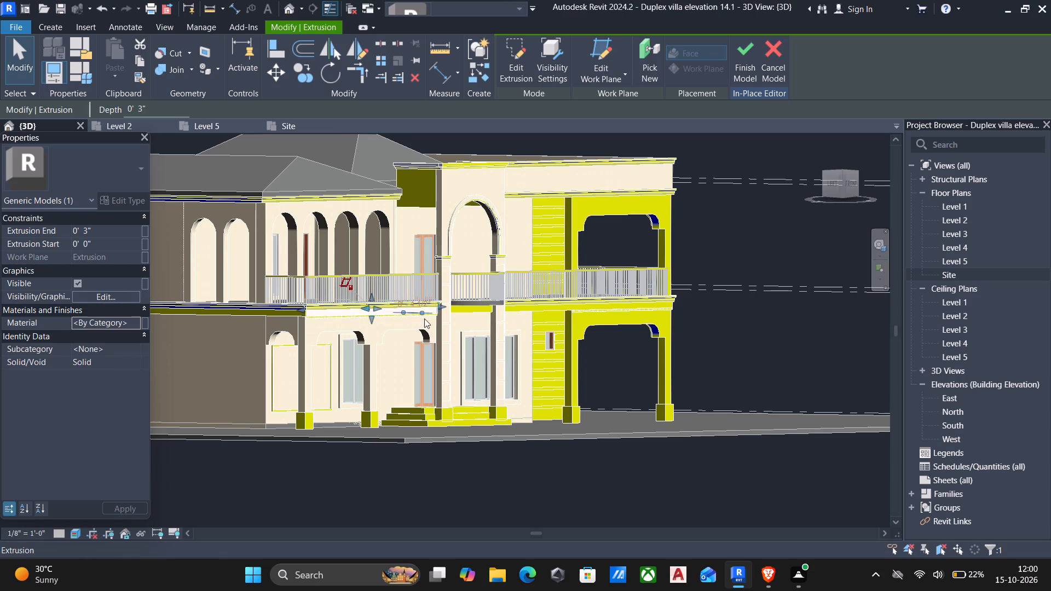
pyautogui.keyDown('ctrl'); pyautogui.click(478, 312); pyautogui.keyUp('ctrl')
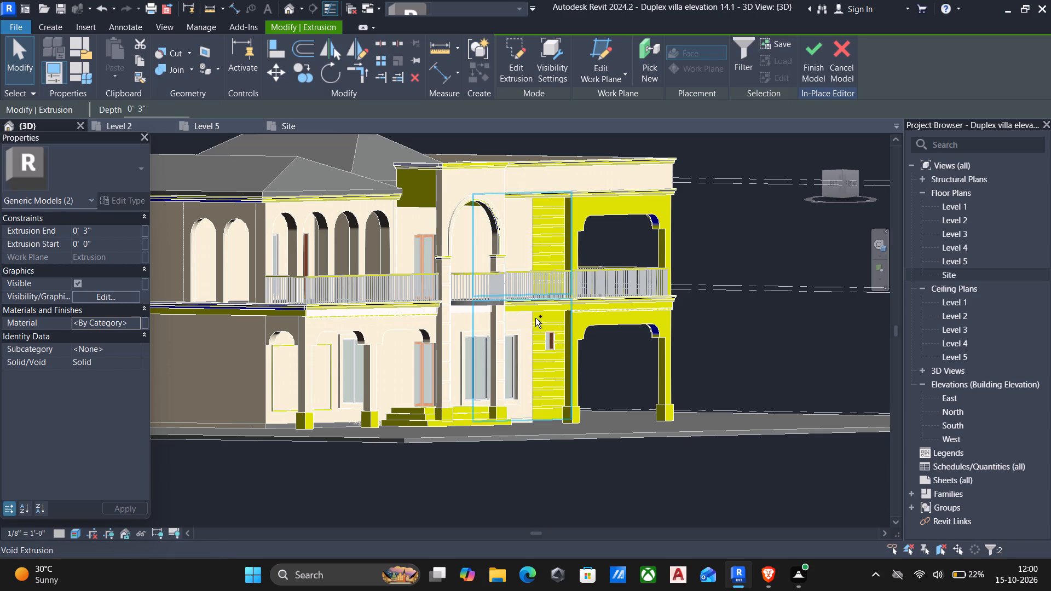
pyautogui.keyDown('ctrl'); pyautogui.click(530, 311); pyautogui.keyUp('ctrl')
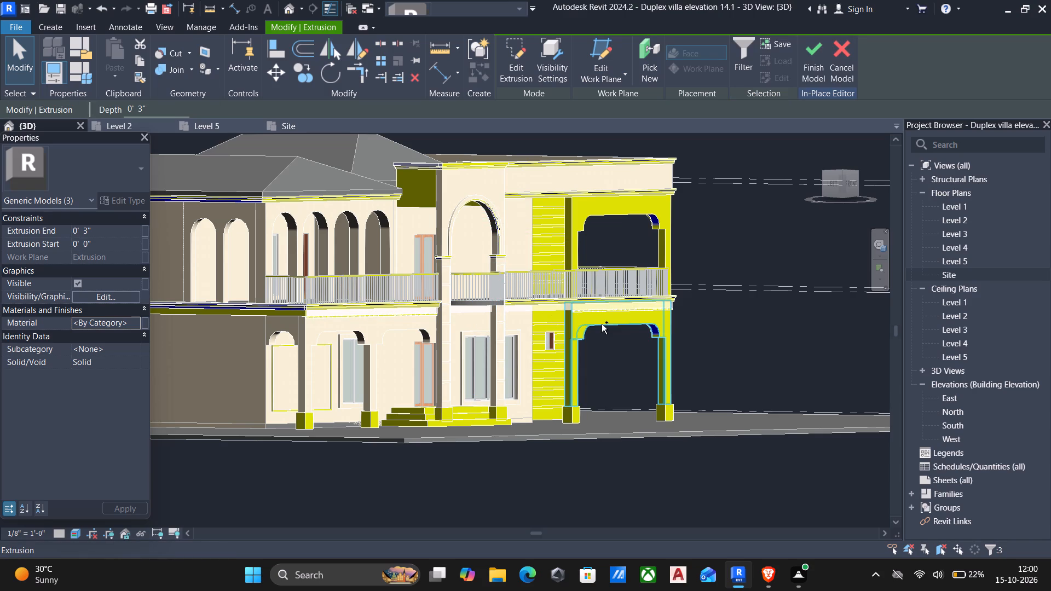
pyautogui.keyDown('ctrl'); pyautogui.click(602, 324); pyautogui.keyUp('ctrl')
pyautogui.keyDown('ctrl'); pyautogui.click(603, 217); pyautogui.keyUp('ctrl')
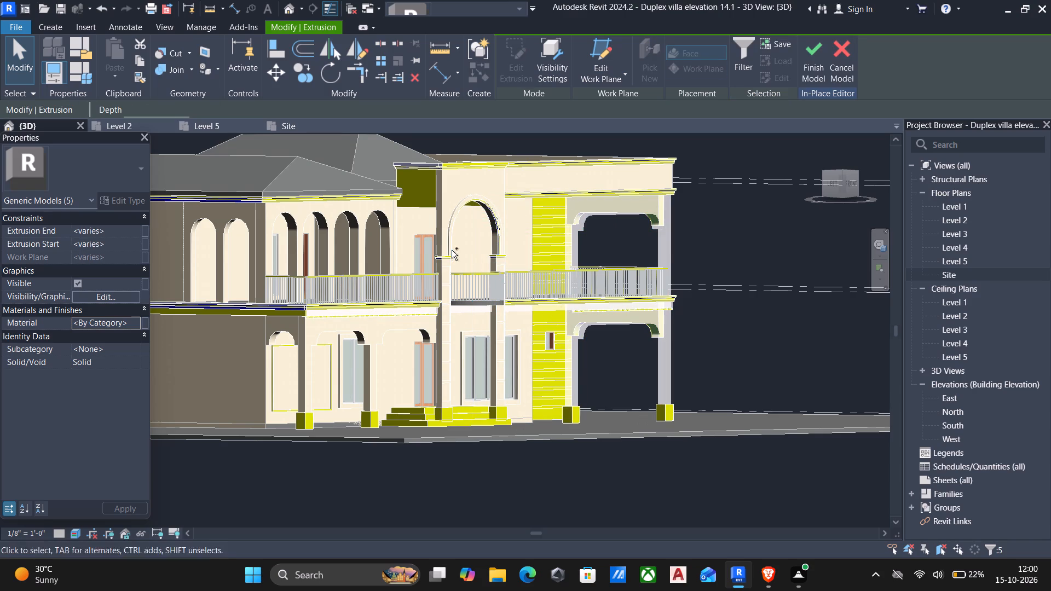
pyautogui.keyDown('ctrl'); pyautogui.click(421, 202); pyautogui.keyUp('ctrl')
pyautogui.keyDown('ctrl'); pyautogui.click(333, 199); pyautogui.keyUp('ctrl')
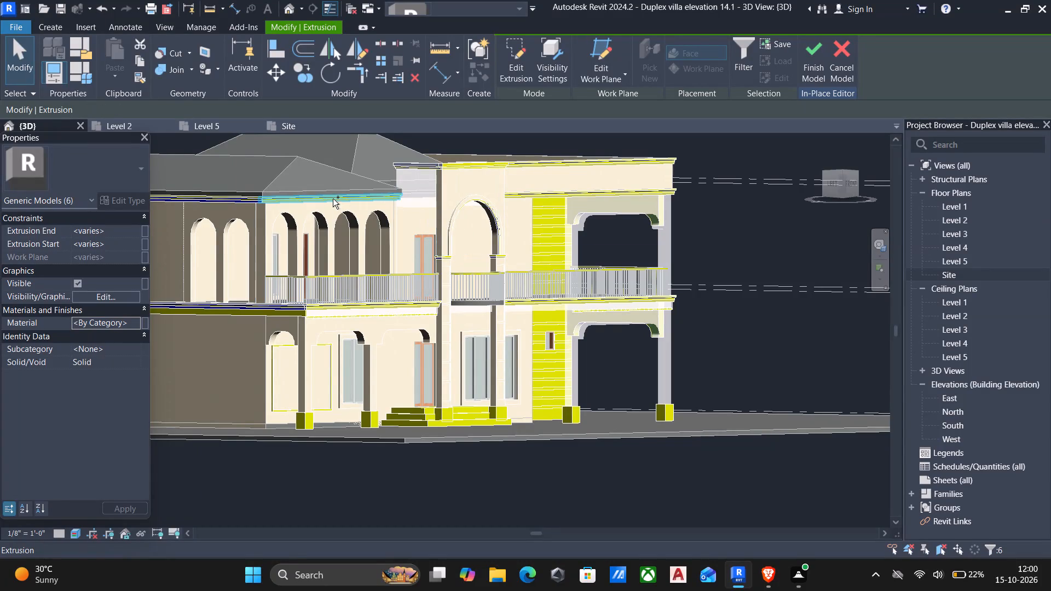
pyautogui.keyDown('ctrl'); pyautogui.click(539, 194); pyautogui.keyUp('ctrl')
pyautogui.keyDown('ctrl'); pyautogui.click(529, 157); pyautogui.keyUp('ctrl')
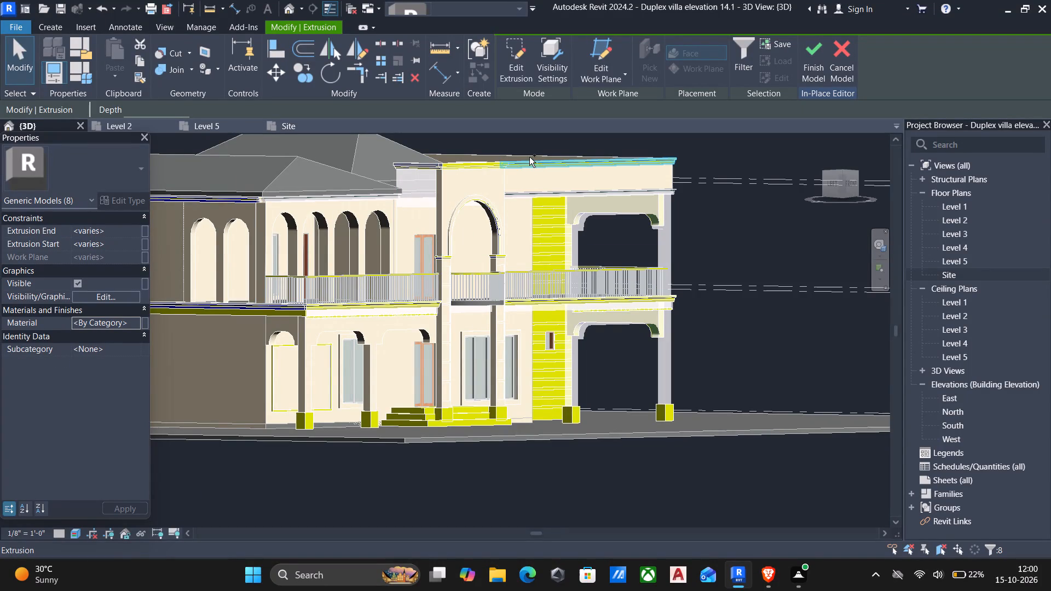
pyautogui.keyDown('ctrl'); pyautogui.click(480, 166); pyautogui.keyUp('ctrl')
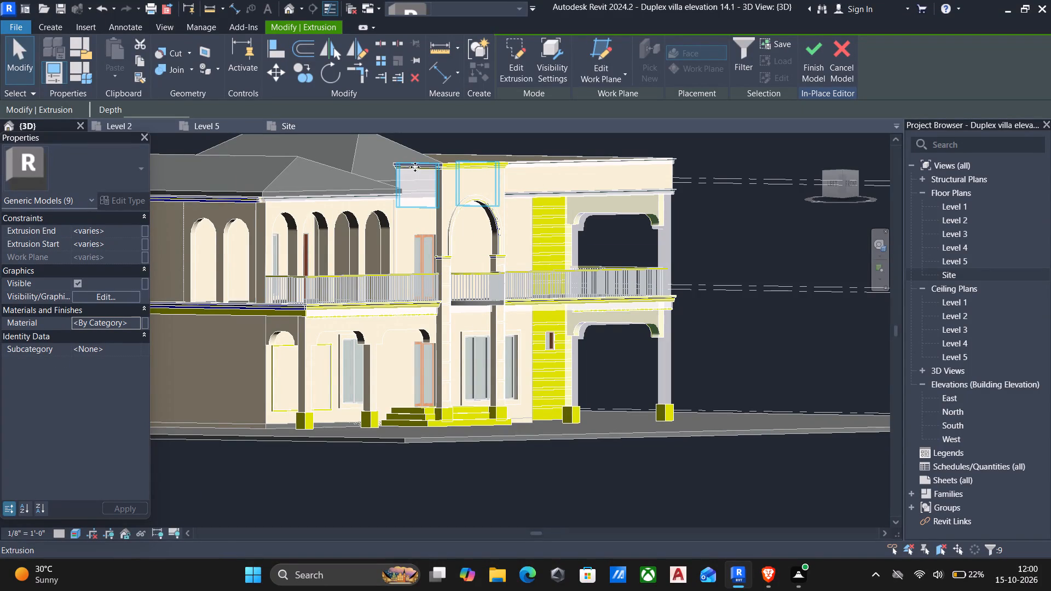
pyautogui.keyDown('ctrl'); pyautogui.click(467, 175); pyautogui.keyUp('ctrl')
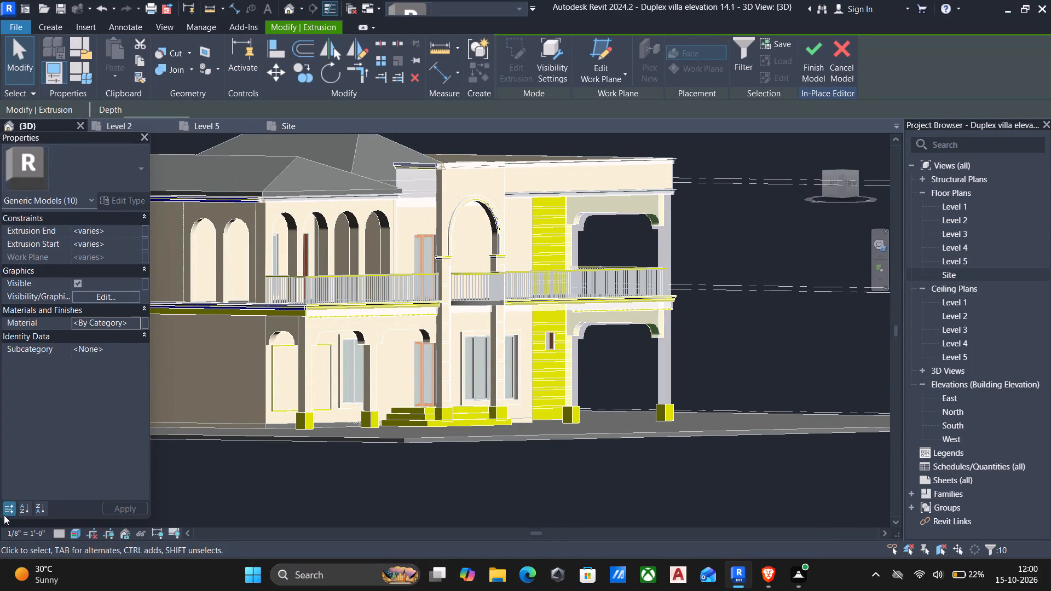
pyautogui.click(133, 321)
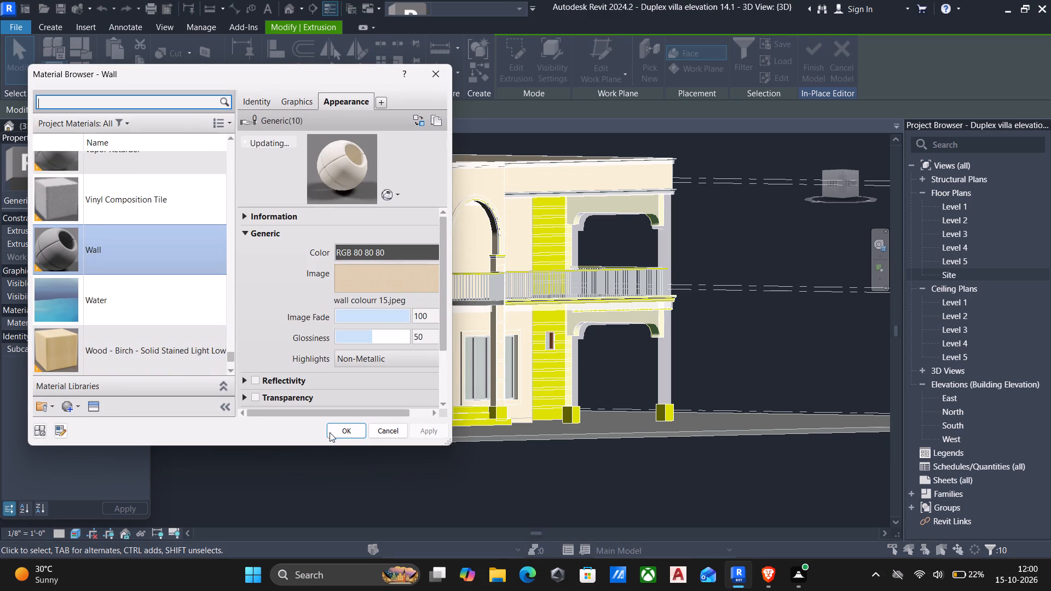
pyautogui.click(351, 435)
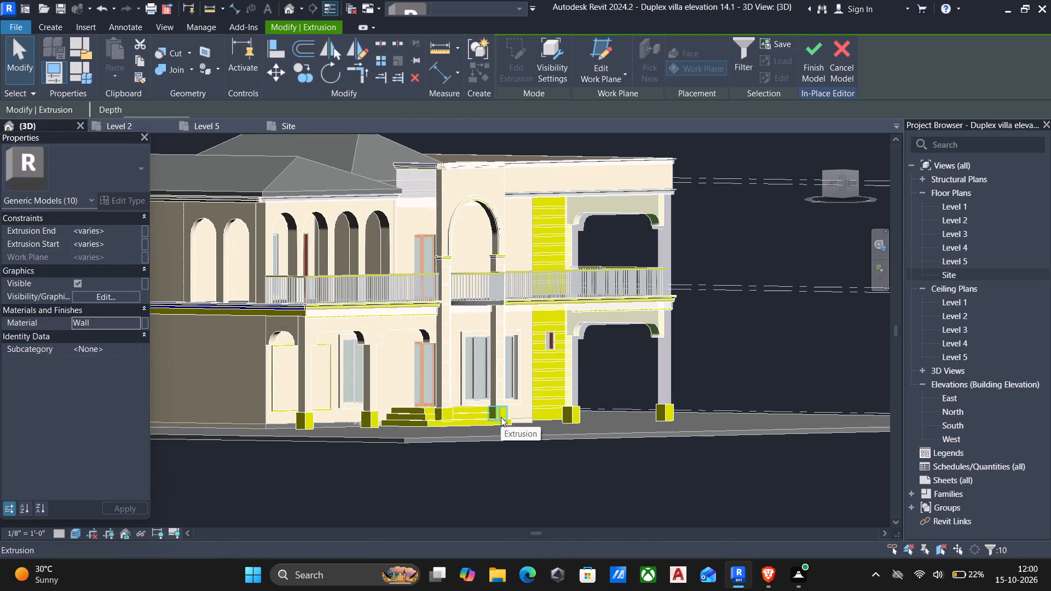
pyautogui.press('Escape')
# Assign the Wall material together to the remaining trims along the front balcony floor line and the two arched extrusions on the porch's right side face.
pyautogui.scroll(2, 343, 312)
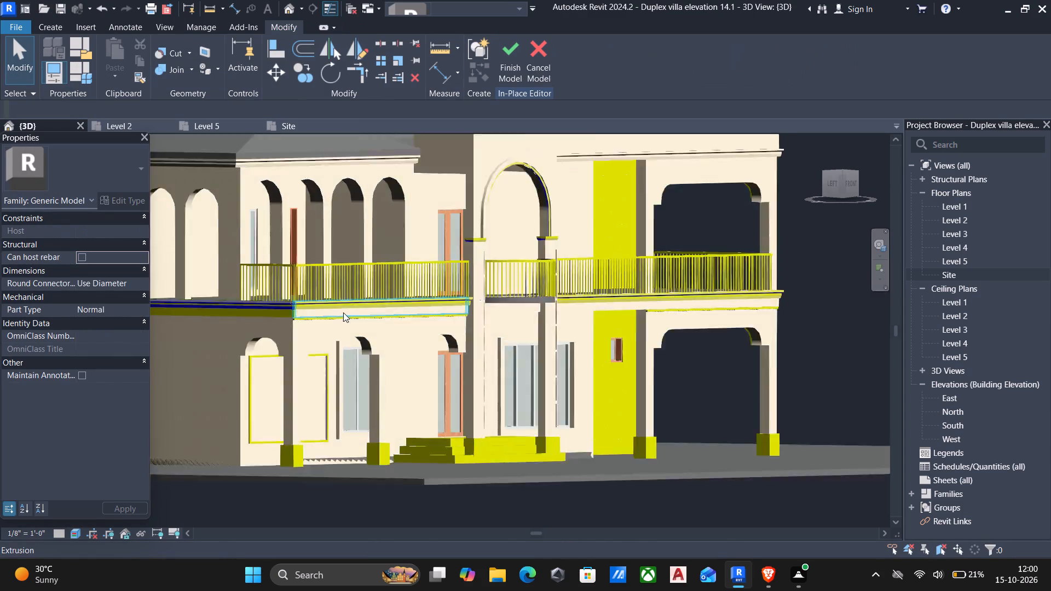
pyautogui.scroll(7, 343, 312)
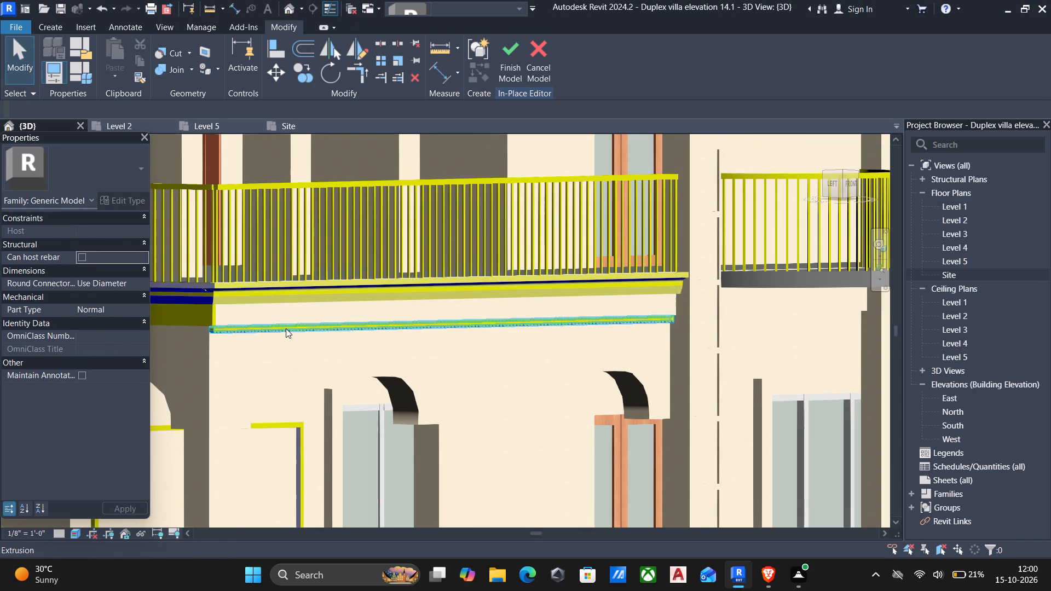
pyautogui.click(286, 328)
pyautogui.scroll(-4, 274, 341)
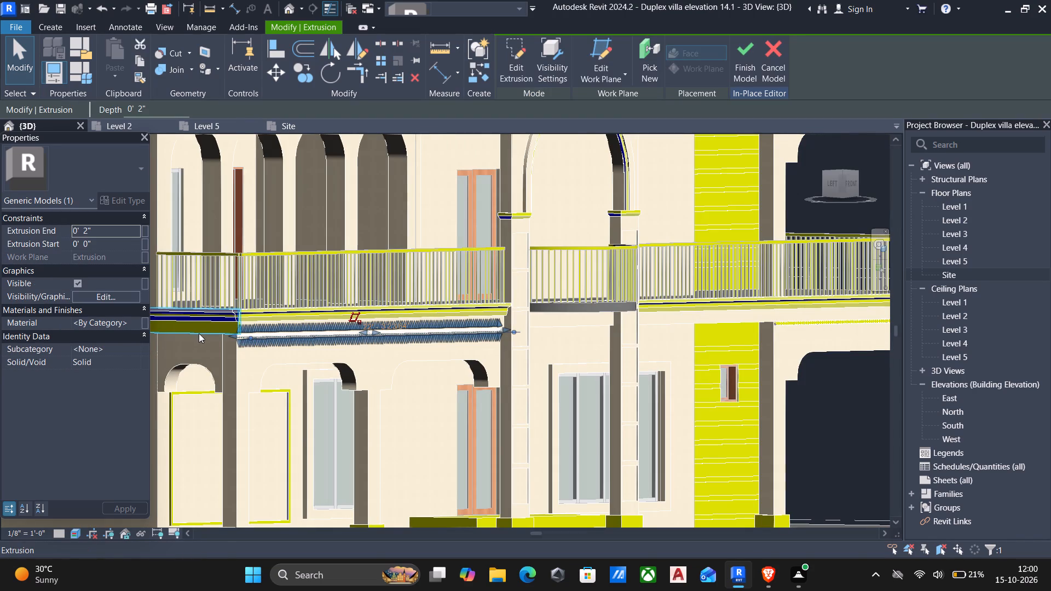
pyautogui.keyDown('ctrl'); pyautogui.click(198, 333); pyautogui.keyUp('ctrl')
pyautogui.scroll(-4, 242, 352)
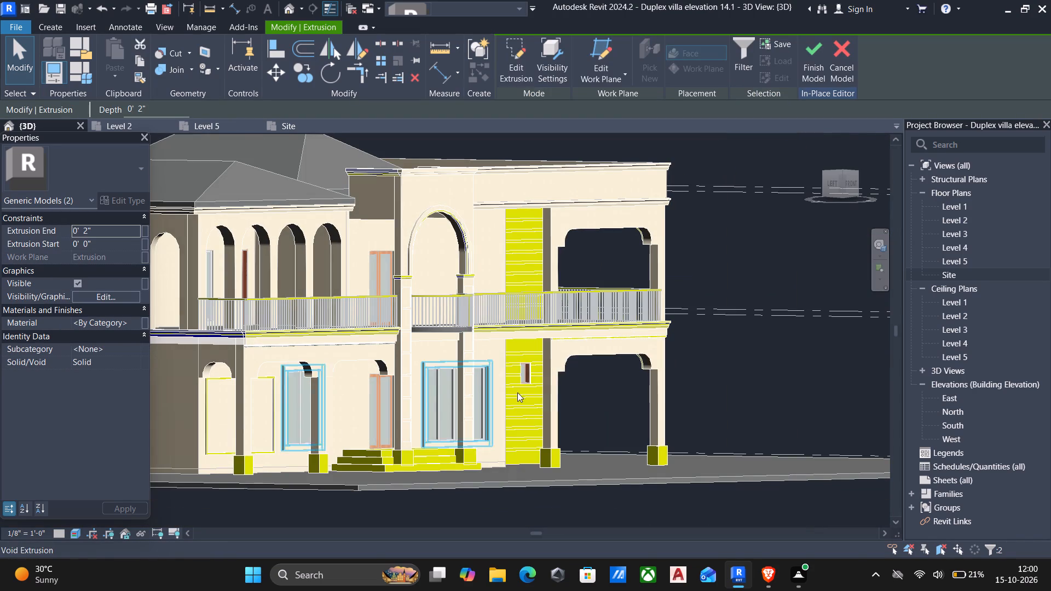
pyautogui.scroll(7, 376, 364)
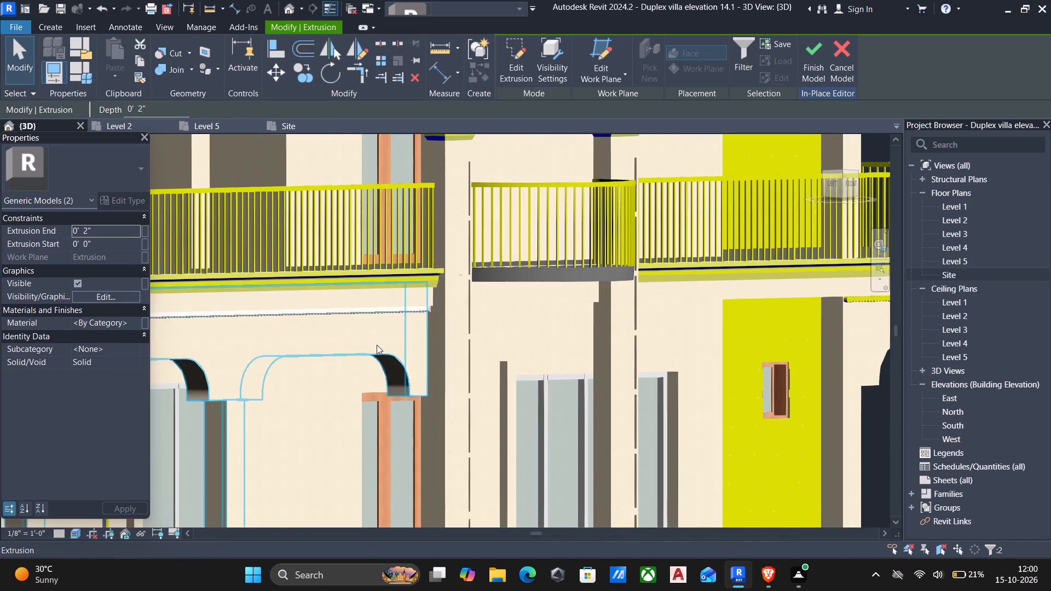
pyautogui.keyDown('ctrl'); pyautogui.click(397, 277); pyautogui.keyUp('ctrl')
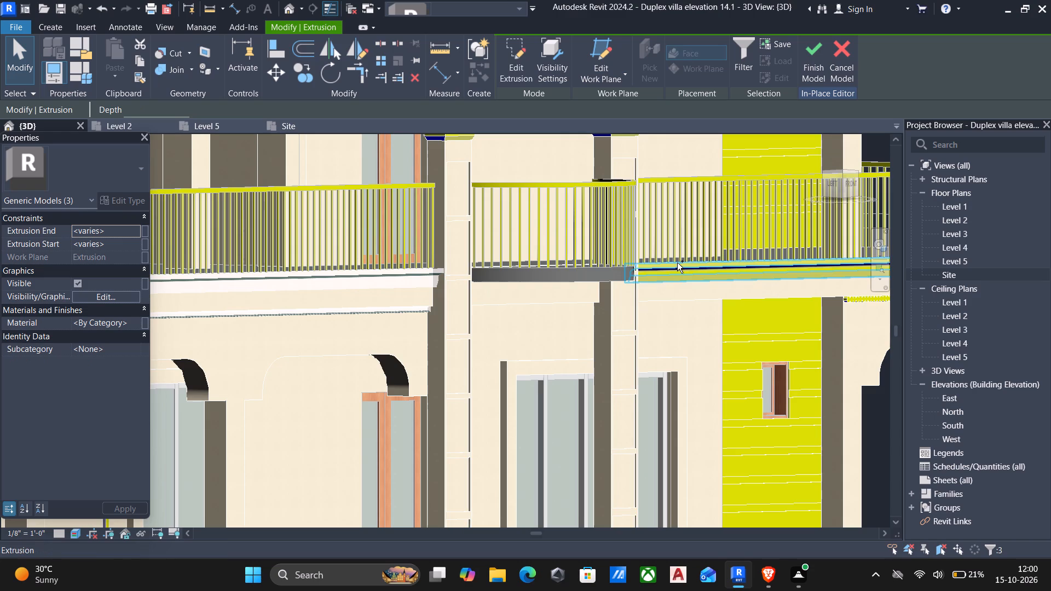
pyautogui.keyDown('ctrl'); pyautogui.click(677, 263); pyautogui.keyUp('ctrl')
pyautogui.scroll(-5, 668, 278)
pyautogui.moveTo(641, 301); pyautogui.dragTo(459, 346, button='middle')
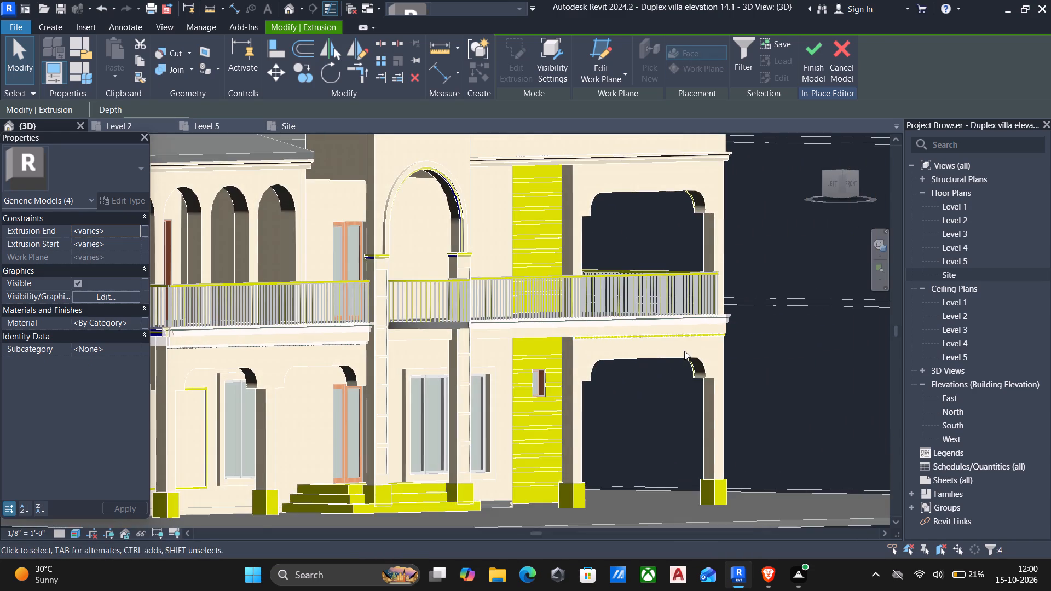
pyautogui.scroll(5, 684, 351)
pyautogui.keyDown('ctrl'); pyautogui.click(634, 326); pyautogui.keyUp('ctrl')
pyautogui.scroll(-6, 634, 328)
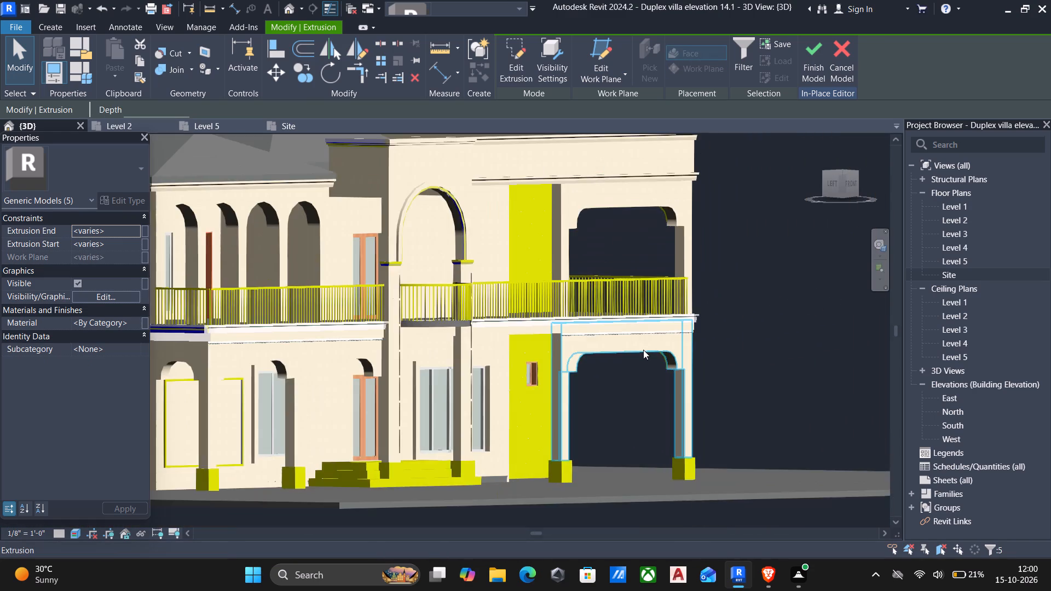
pyautogui.scroll(-3, 643, 350)
pyautogui.keyDown('shift'); pyautogui.moveTo(640, 360); pyautogui.dragTo(477, 386, button='middle'); pyautogui.keyUp('shift')
pyautogui.scroll(2, 566, 372)
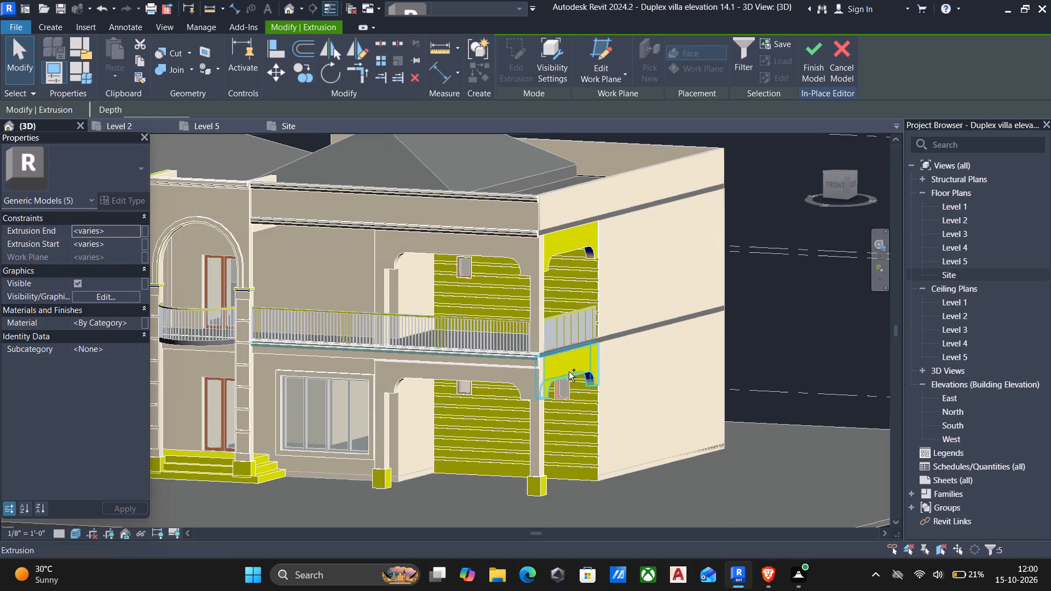
pyautogui.keyDown('ctrl'); pyautogui.click(569, 372); pyautogui.keyUp('ctrl')
pyautogui.keyDown('ctrl'); pyautogui.click(562, 252); pyautogui.keyUp('ctrl')
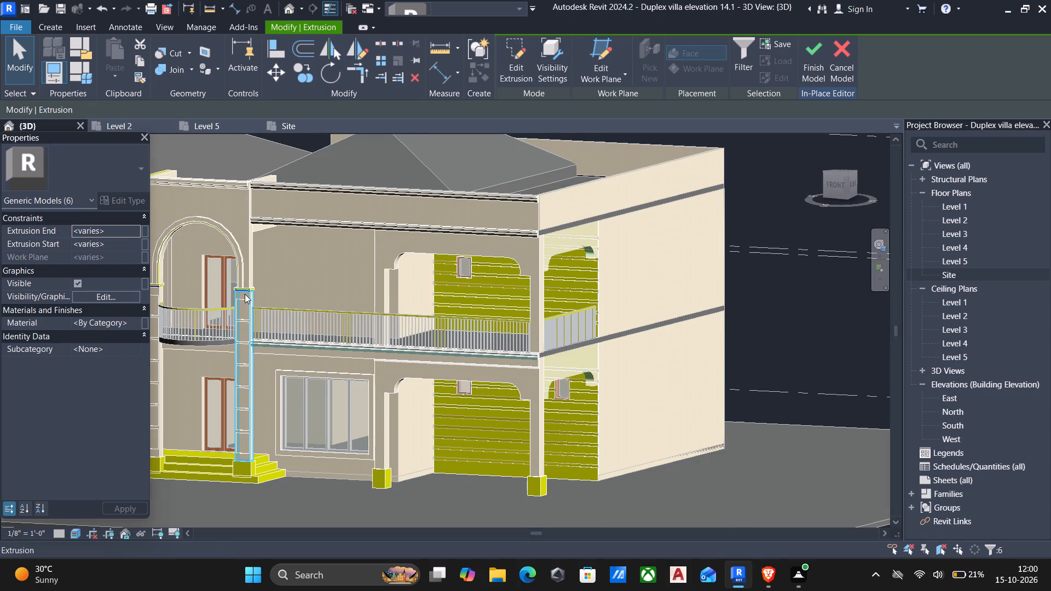
pyautogui.click(135, 321)
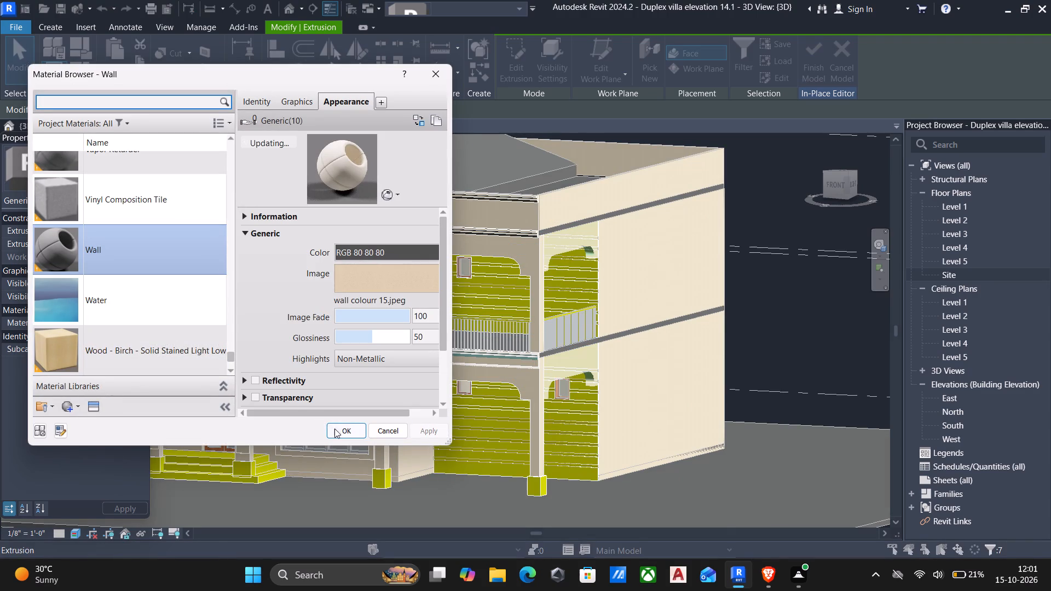
pyautogui.click(342, 430)
pyautogui.scroll(-3, 416, 427)
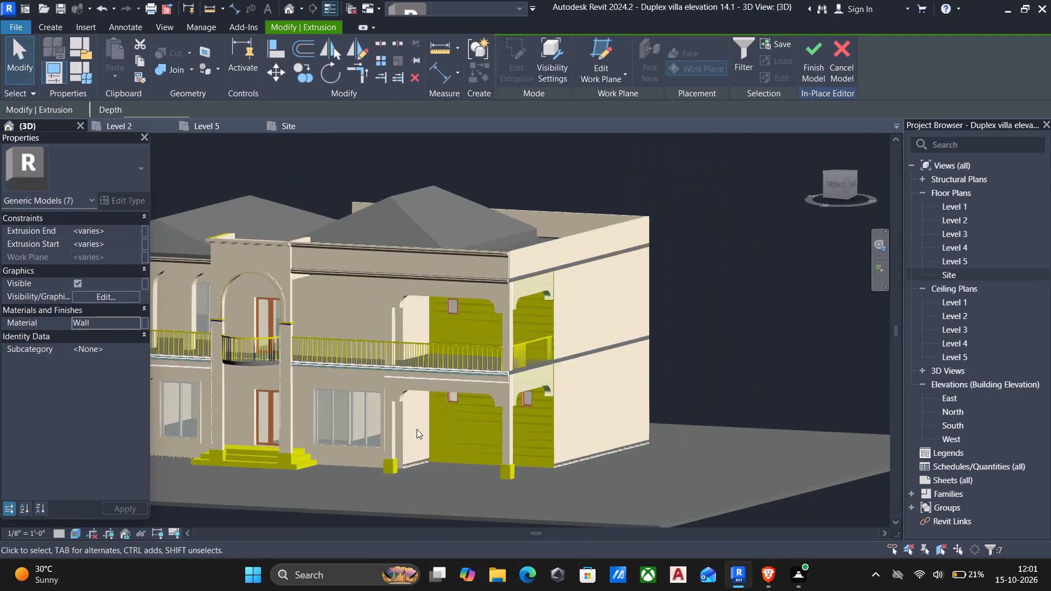
pyautogui.scroll(-1, 421, 447)
pyautogui.press('Escape')
# Assign the Wall material together to the entrance block's left parapet cornice, the arch's inner trim, and the tapered capitals of both entrance columns.
pyautogui.scroll(-2, 421, 447)
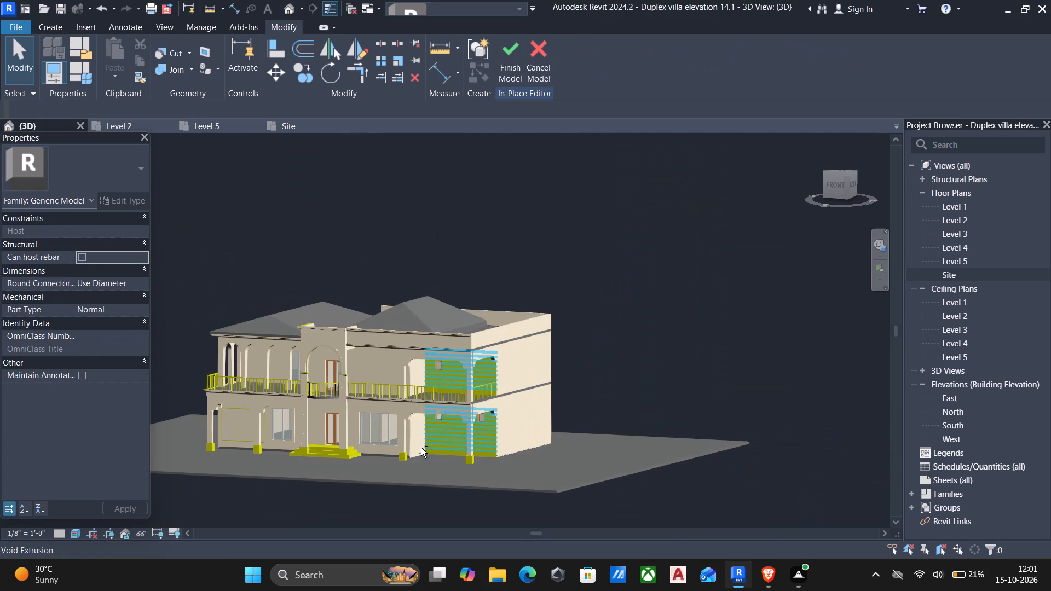
pyautogui.keyDown('shift'); pyautogui.moveTo(421, 448); pyautogui.dragTo(542, 487, button='middle'); pyautogui.keyUp('shift')
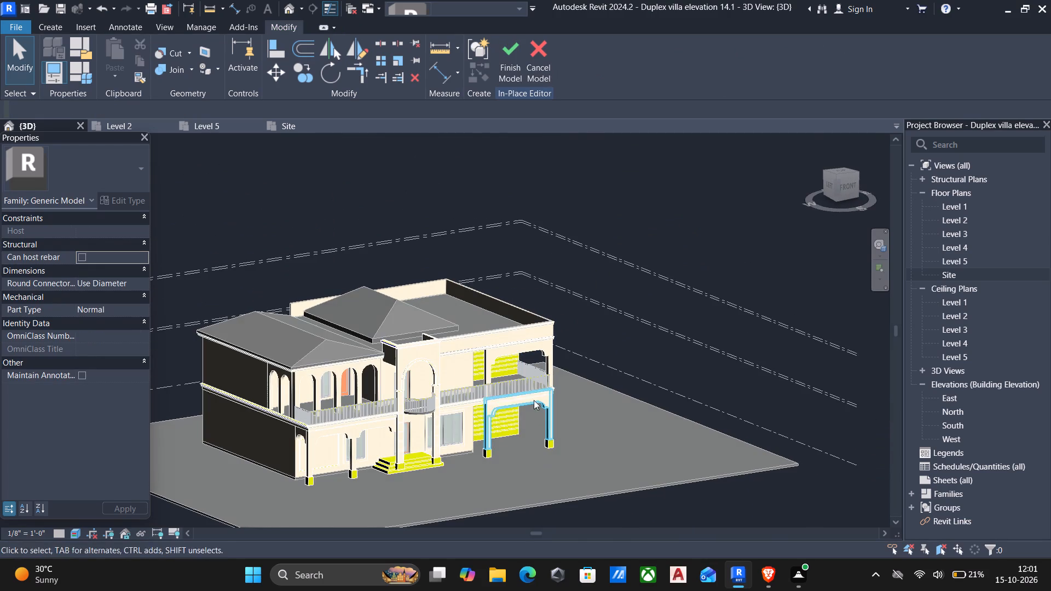
pyautogui.scroll(5, 409, 393)
pyautogui.scroll(5, 326, 298)
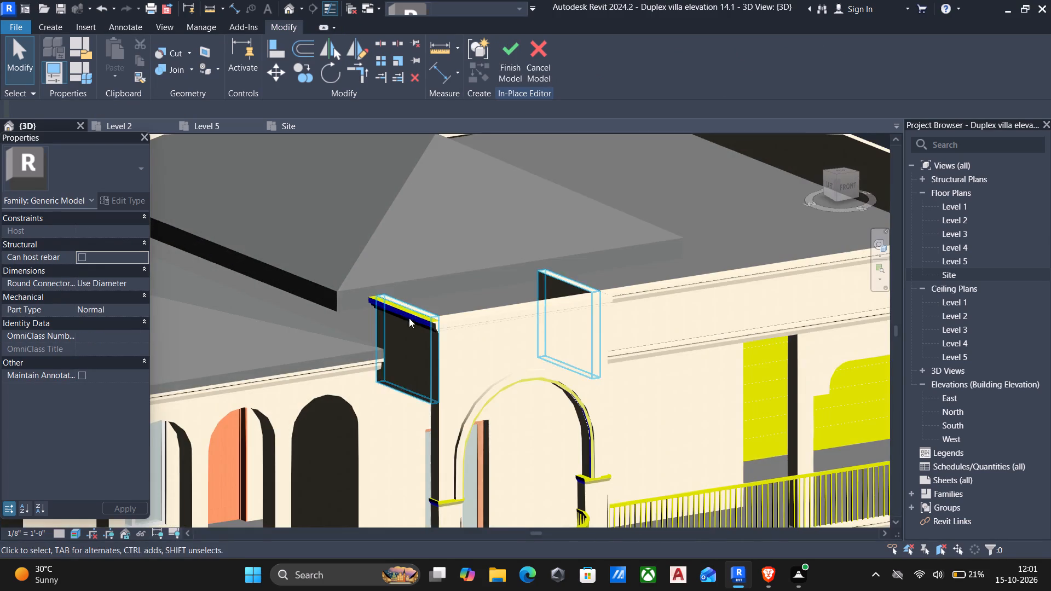
pyautogui.scroll(4, 438, 318)
pyautogui.click(429, 320)
pyautogui.scroll(-4, 476, 347)
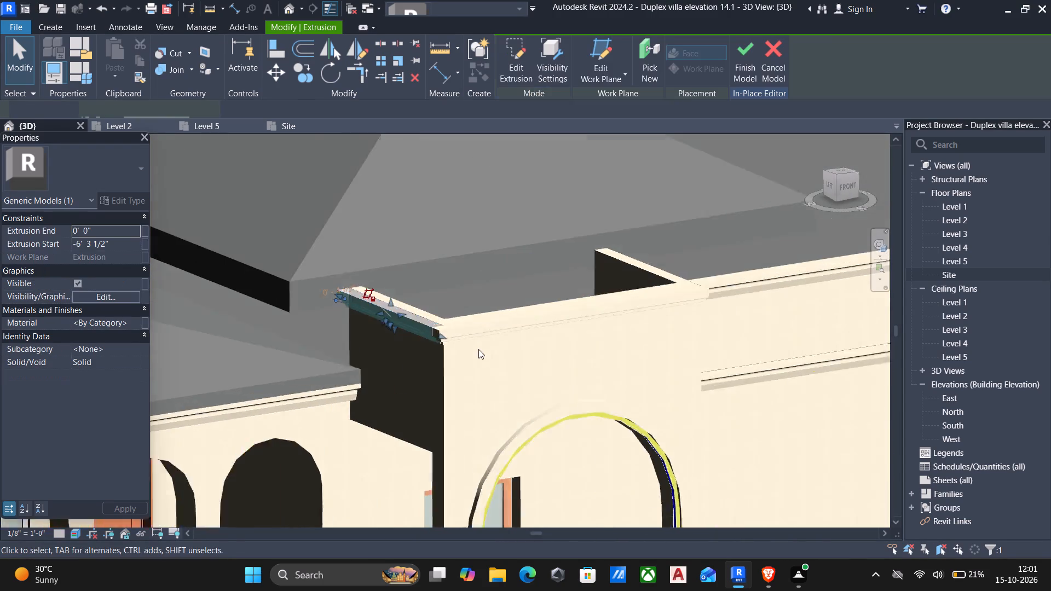
pyautogui.scroll(-2, 478, 349)
pyautogui.keyDown('shift'); pyautogui.moveTo(495, 357); pyautogui.dragTo(448, 335, button='middle'); pyautogui.keyUp('shift')
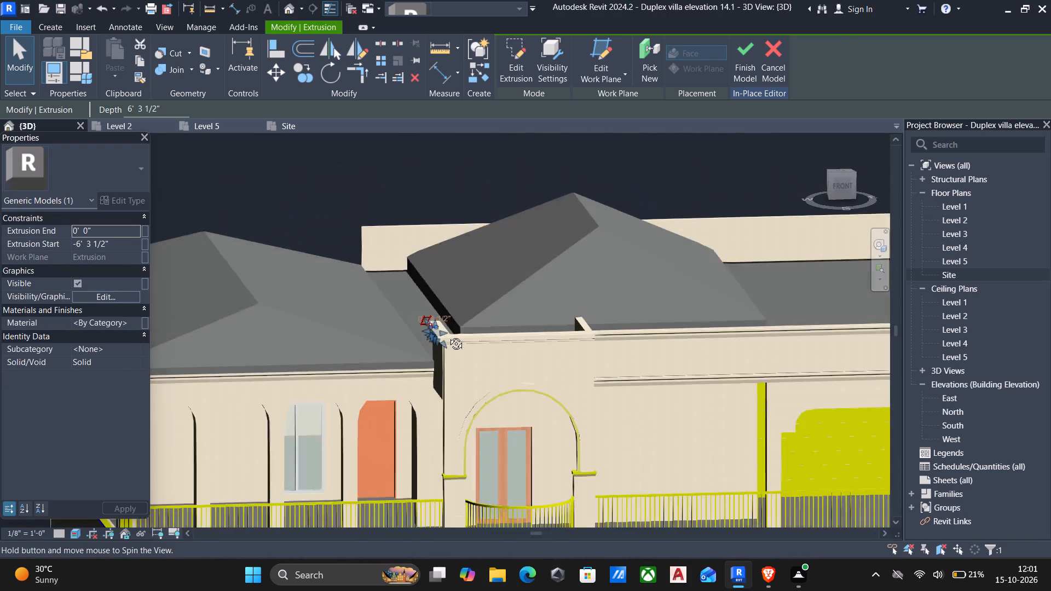
pyautogui.keyDown('shift'); pyautogui.moveTo(448, 335); pyautogui.dragTo(449, 335, button='middle'); pyautogui.keyUp('shift')
pyautogui.scroll(-3, 449, 344)
pyautogui.moveTo(506, 402); pyautogui.dragTo(502, 306, button='middle')
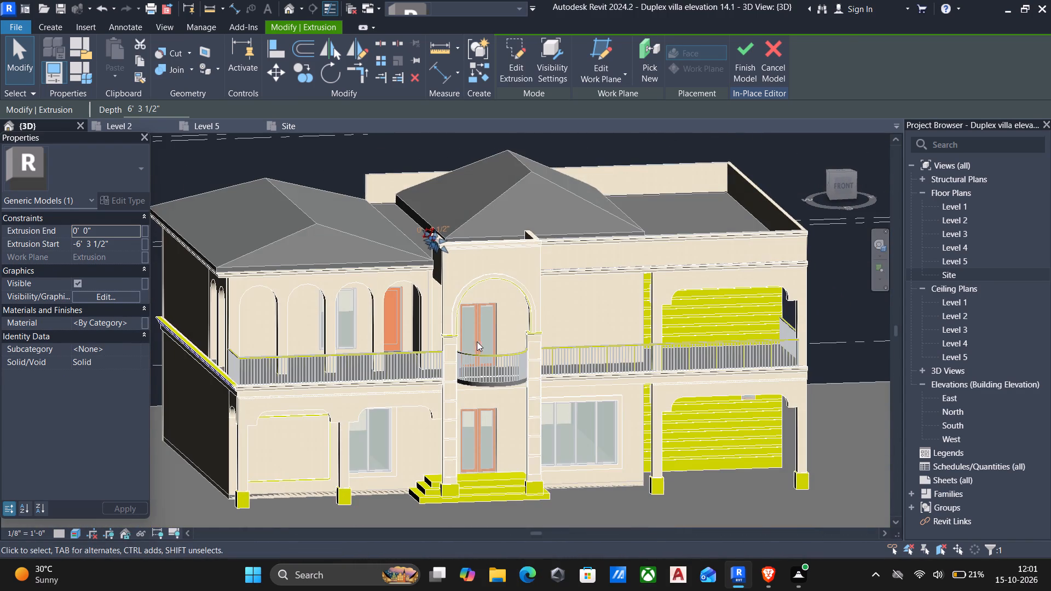
pyautogui.scroll(10, 444, 339)
pyautogui.keyDown('ctrl'); pyautogui.click(461, 336); pyautogui.keyUp('ctrl')
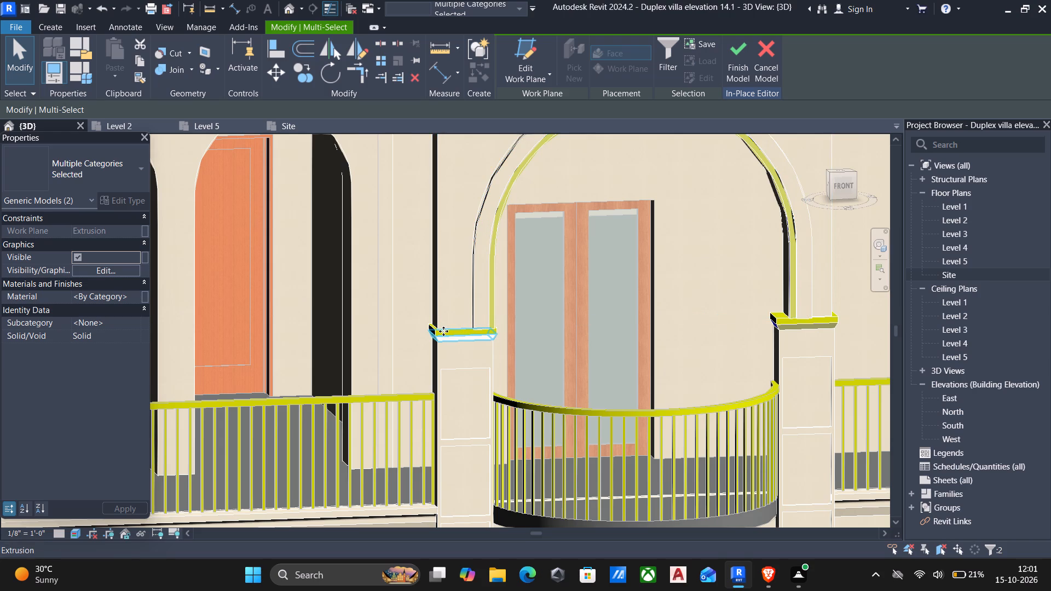
pyautogui.keyDown('ctrl'); pyautogui.click(791, 293); pyautogui.keyUp('ctrl')
pyautogui.keyDown('ctrl'); pyautogui.click(791, 325); pyautogui.keyUp('ctrl')
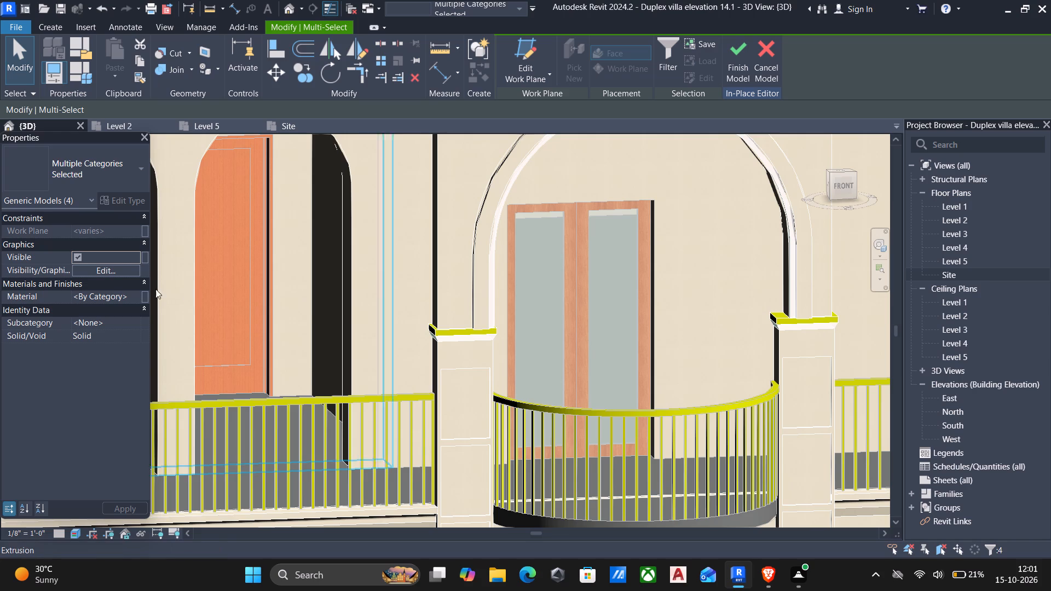
pyautogui.click(131, 297)
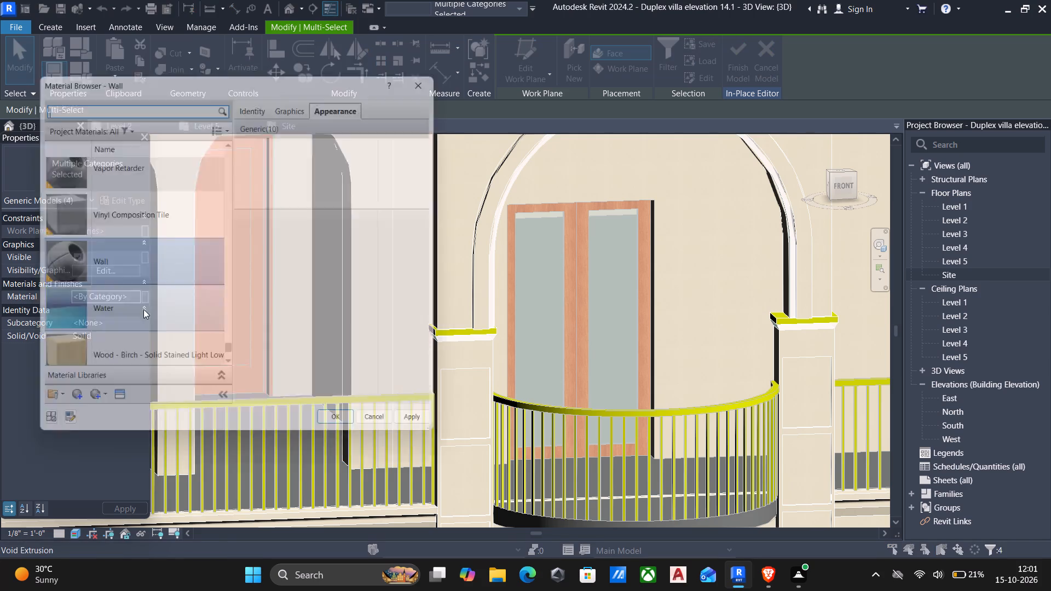
pyautogui.click(348, 426)
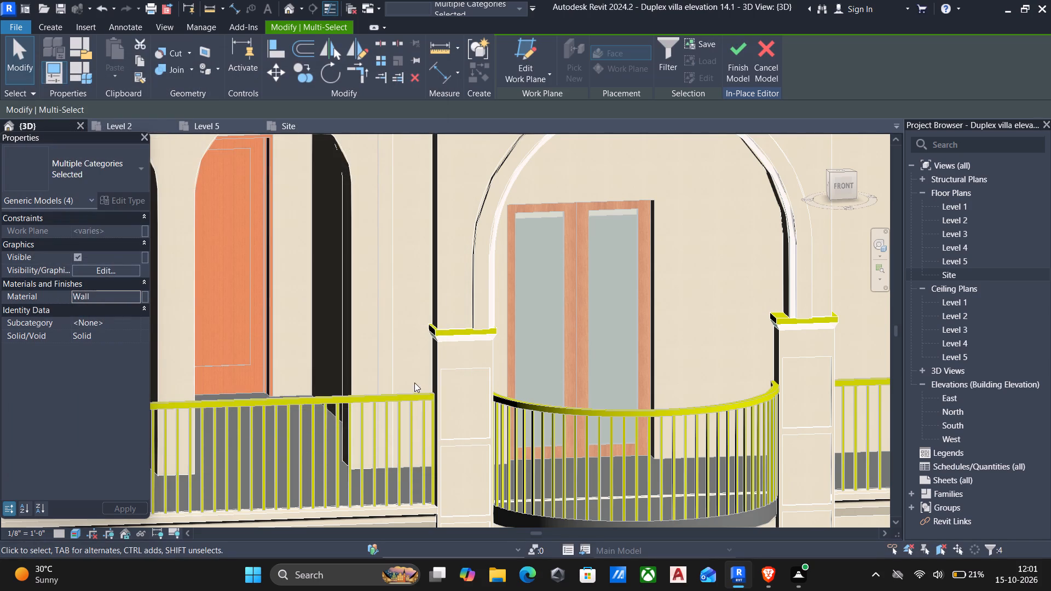
pyautogui.press('Escape')
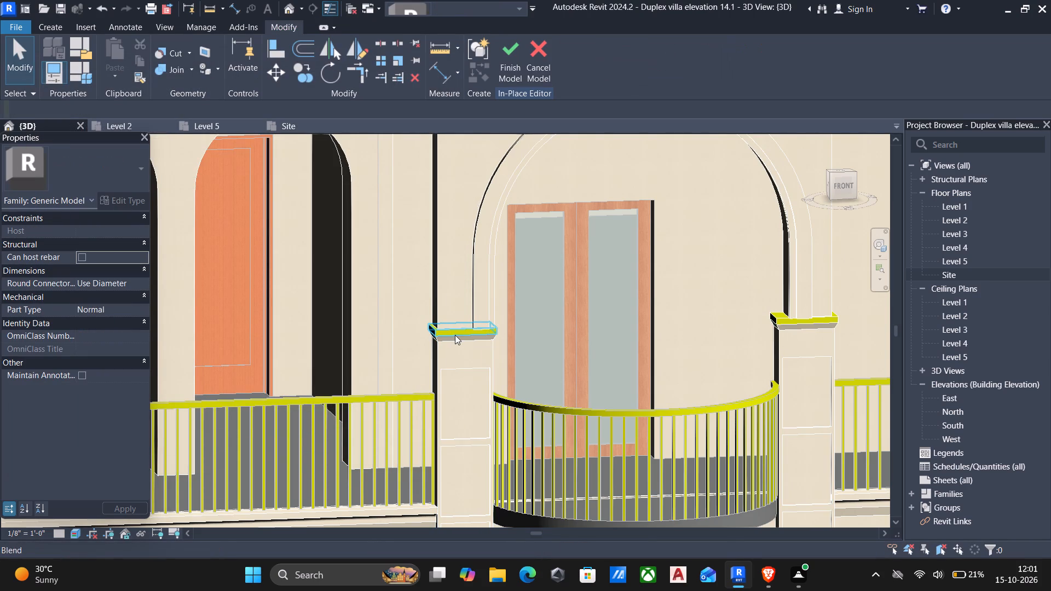
# Assign the Wall material to the thin cap extrusions on top of the two entrance column capitals.
pyautogui.click(455, 335)
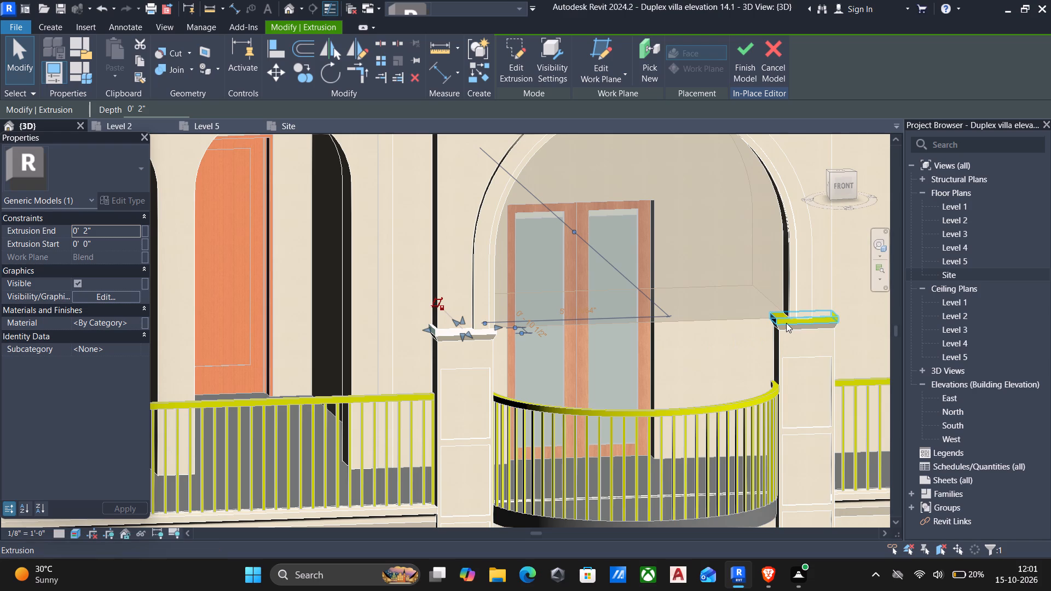
pyautogui.keyDown('ctrl'); pyautogui.click(786, 323); pyautogui.keyUp('ctrl')
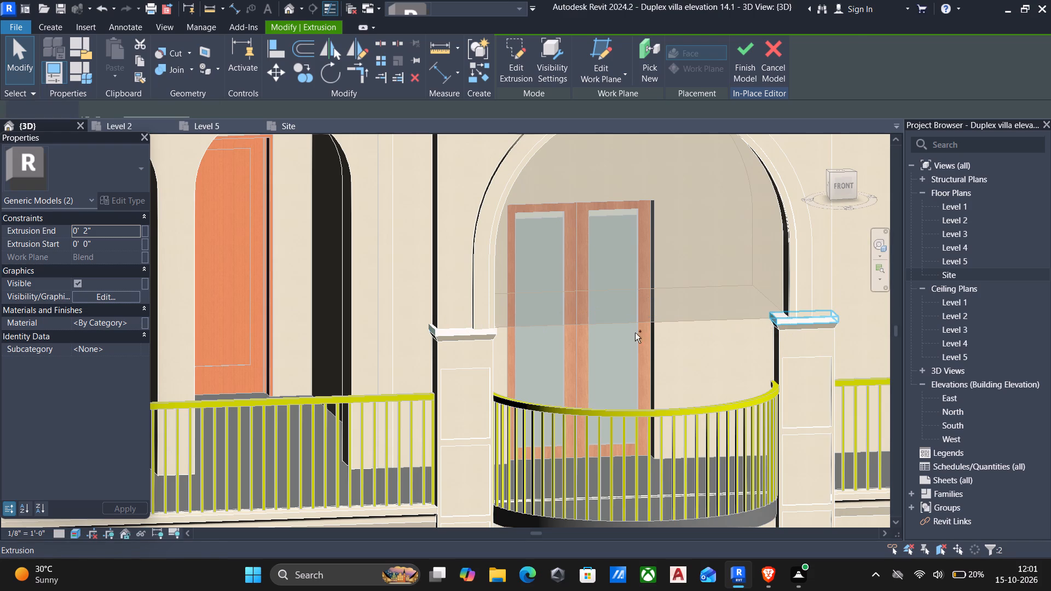
pyautogui.click(134, 317)
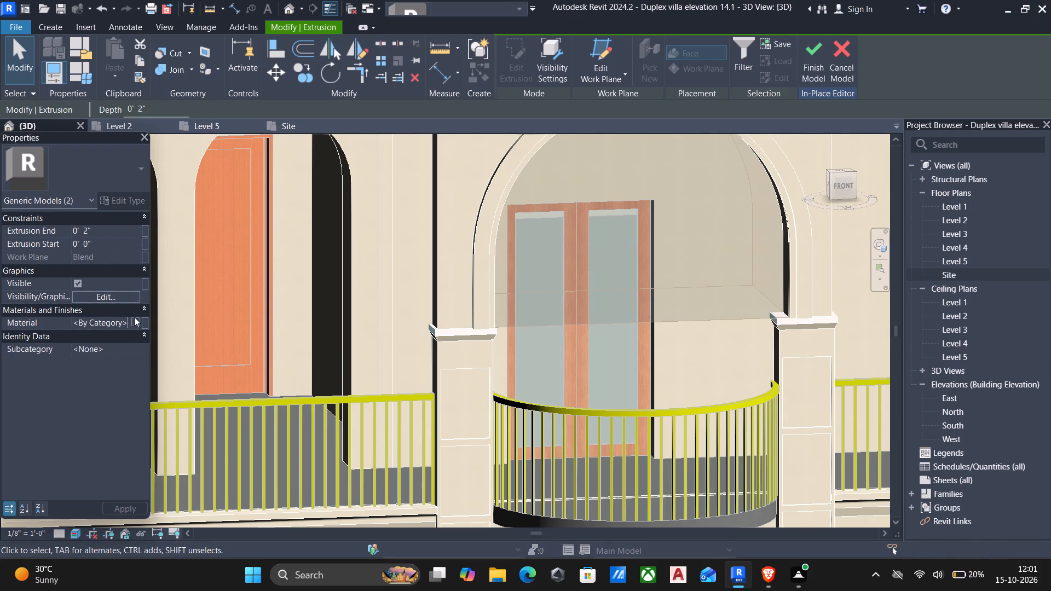
pyautogui.click(137, 323)
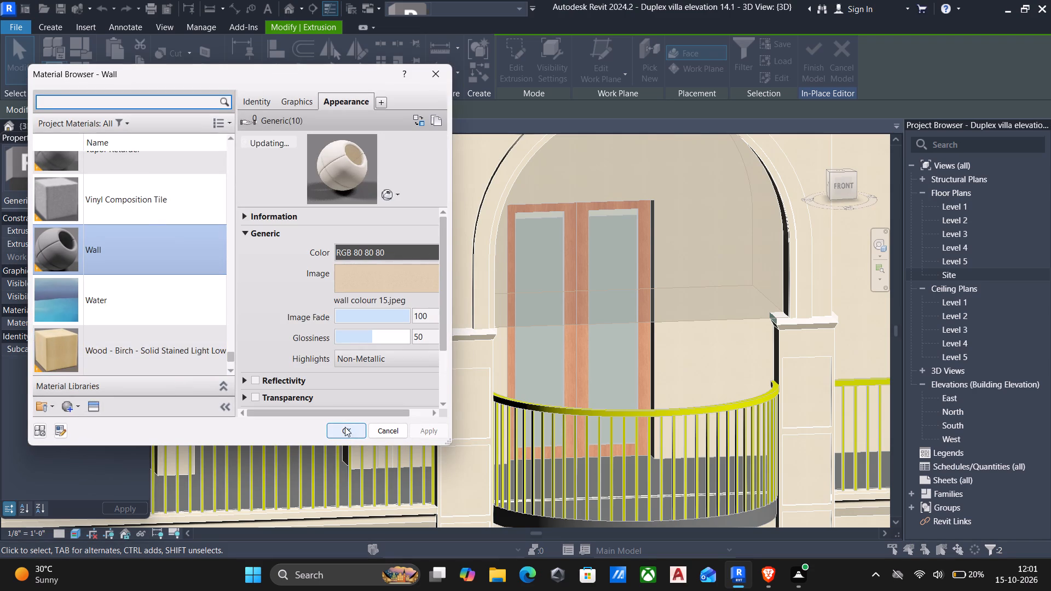
pyautogui.click(345, 422)
# Assign the Wall material to the horizontally grooved cladding extrusion behind the two-storey arched porch on the villa's right side.
pyautogui.scroll(-3, 603, 412)
pyautogui.moveTo(603, 412); pyautogui.dragTo(598, 414, button='middle')
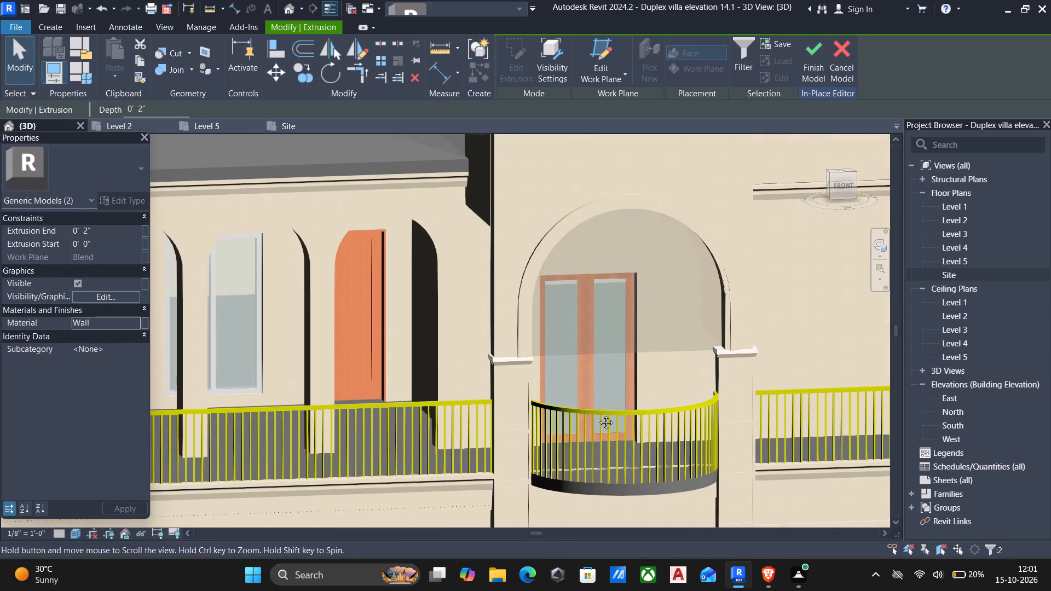
pyautogui.moveTo(598, 414); pyautogui.dragTo(480, 383, button='middle')
pyautogui.scroll(-2, 480, 383)
pyautogui.scroll(-1, 690, 455)
pyautogui.moveTo(694, 454); pyautogui.dragTo(685, 454, button='middle')
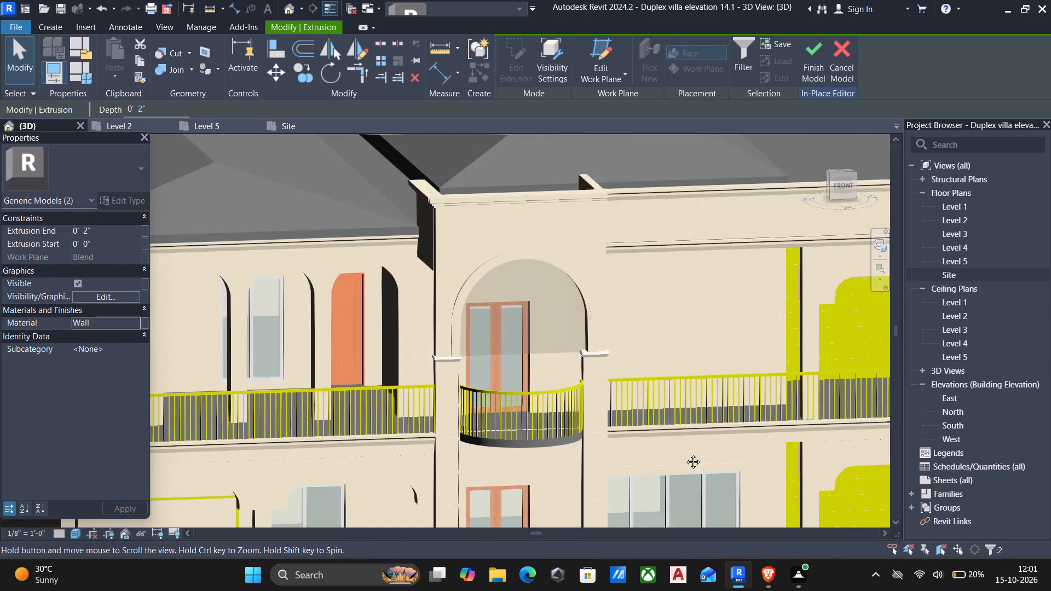
pyautogui.moveTo(685, 454); pyautogui.dragTo(472, 428, button='middle')
pyautogui.scroll(-1, 603, 342)
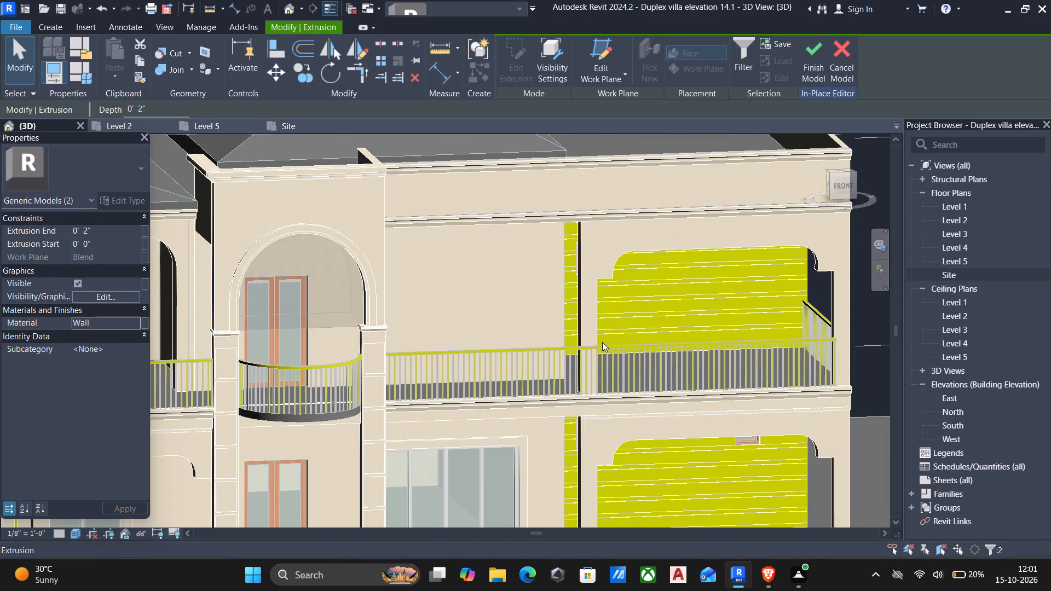
pyautogui.click(779, 482)
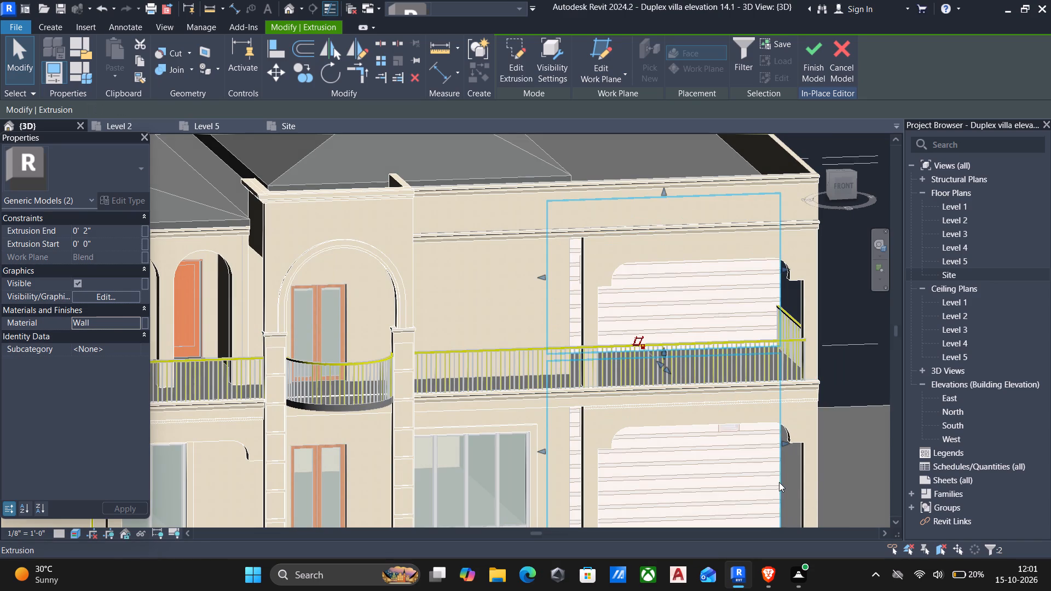
pyautogui.click(134, 324)
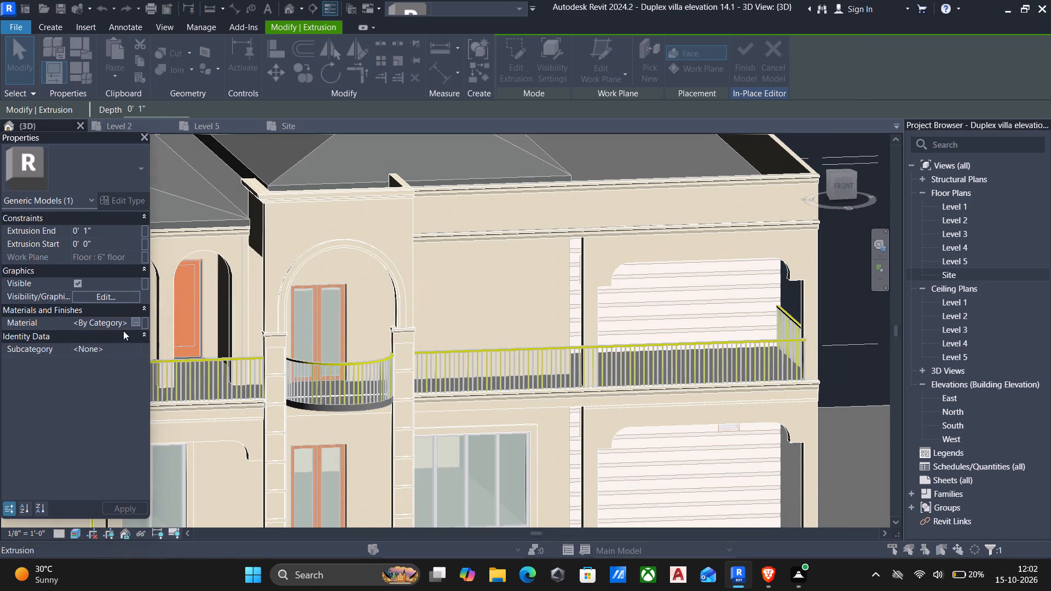
pyautogui.scroll(-3, 114, 352)
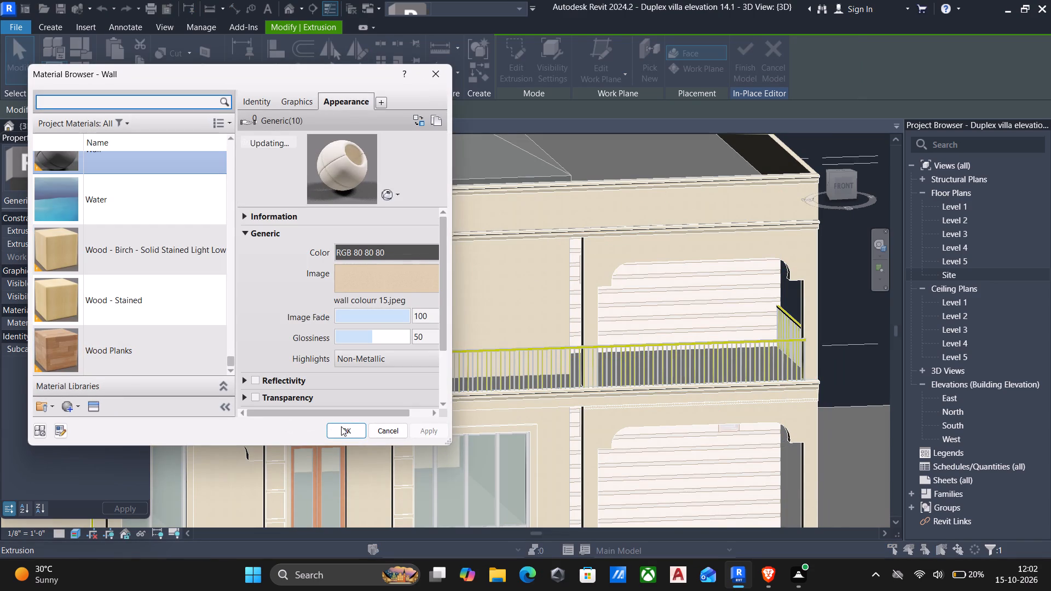
pyautogui.click(344, 427)
pyautogui.scroll(-5, 344, 427)
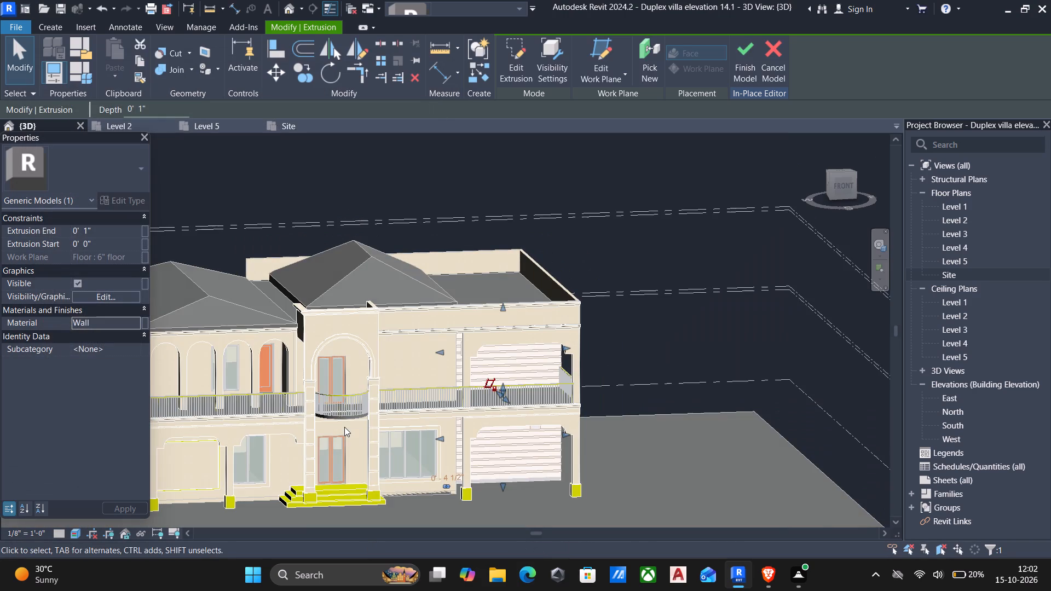
pyautogui.scroll(-1, 358, 437)
pyautogui.press('Escape')
pyautogui.scroll(-3, 360, 438)
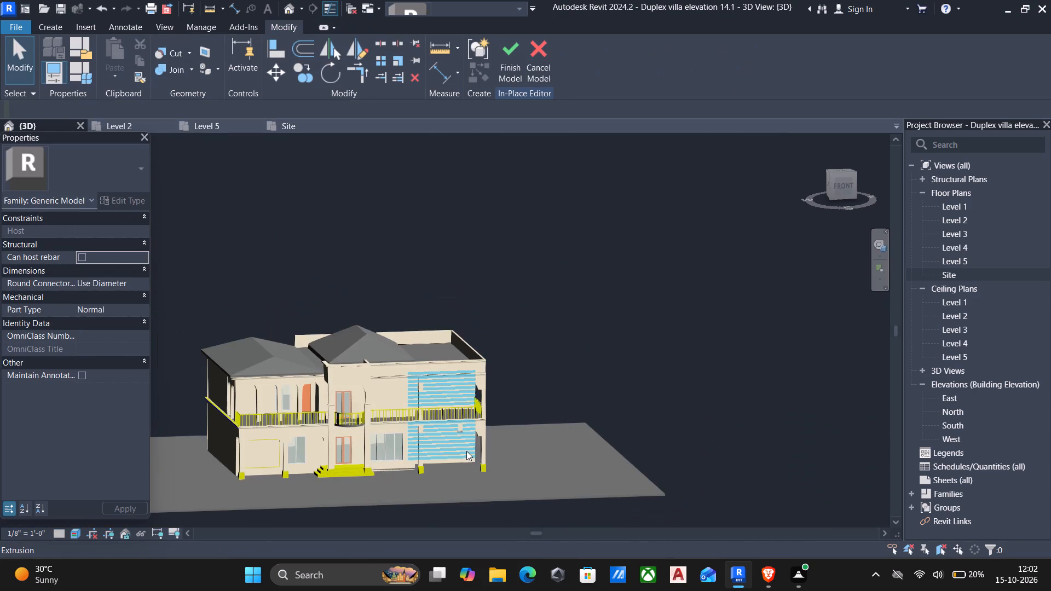
# Assign the Wall material to the floor-line trim extrusion running between the storeys on the villa's left side face.
pyautogui.keyDown('shift'); pyautogui.moveTo(467, 451); pyautogui.dragTo(532, 372, button='middle'); pyautogui.keyUp('shift')
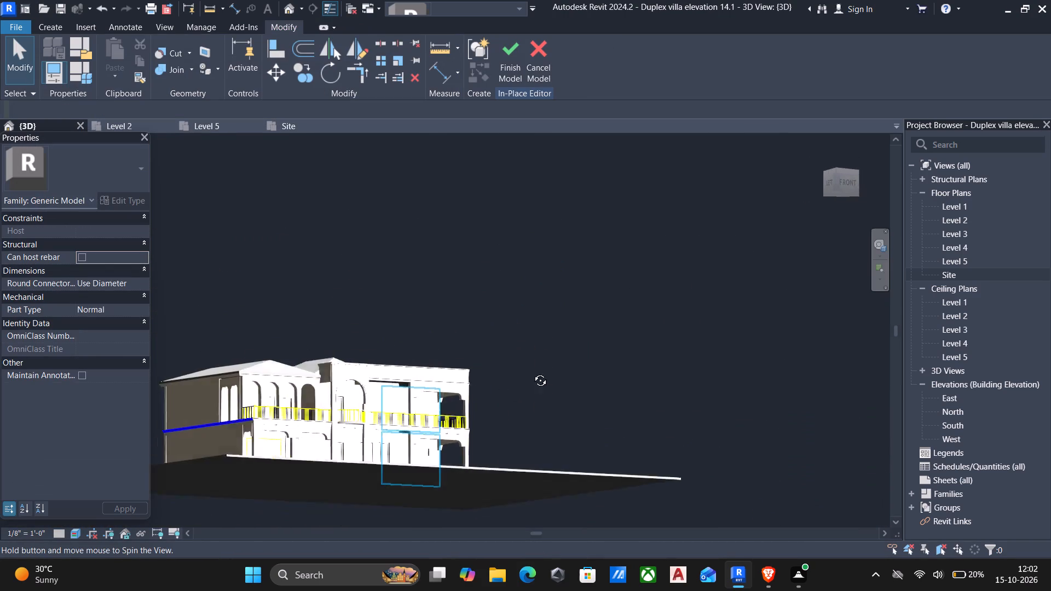
pyautogui.keyDown('shift'); pyautogui.moveTo(532, 372); pyautogui.dragTo(597, 422, button='middle'); pyautogui.keyUp('shift')
pyautogui.scroll(5, 280, 420)
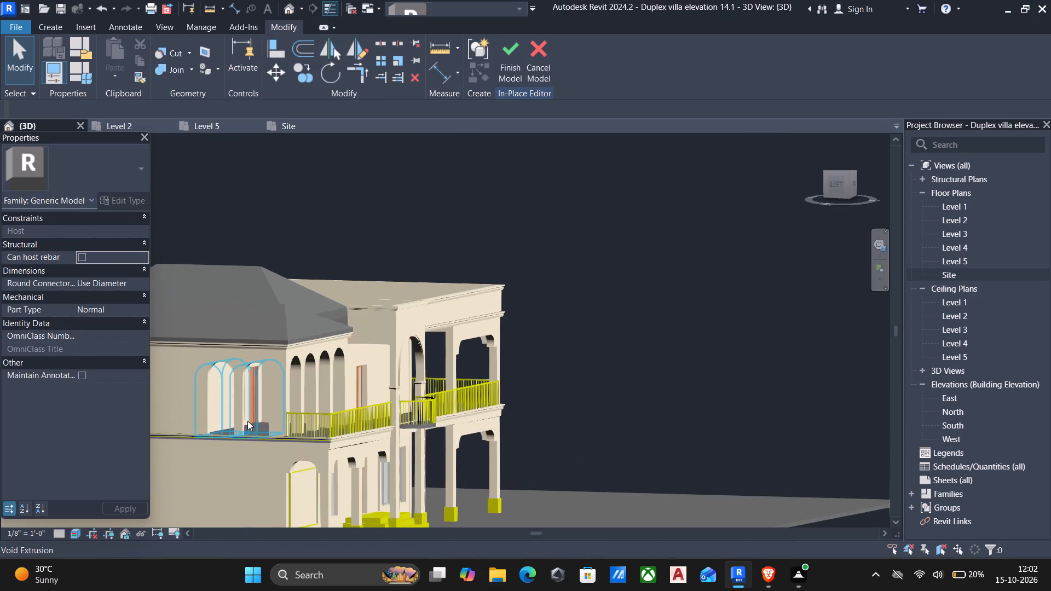
pyautogui.scroll(5, 244, 433)
pyautogui.click(267, 446)
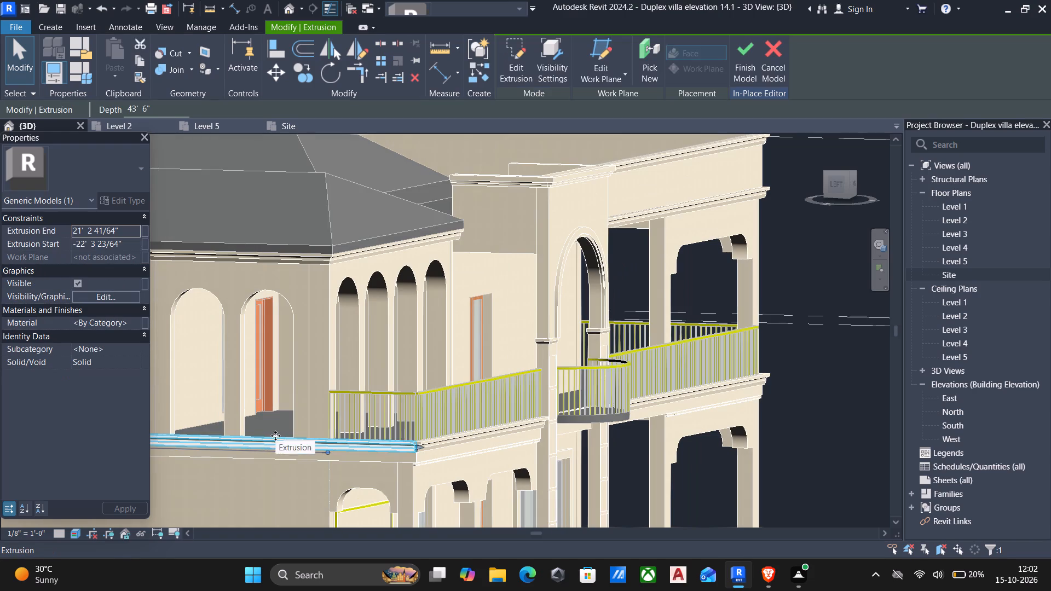
pyautogui.click(136, 324)
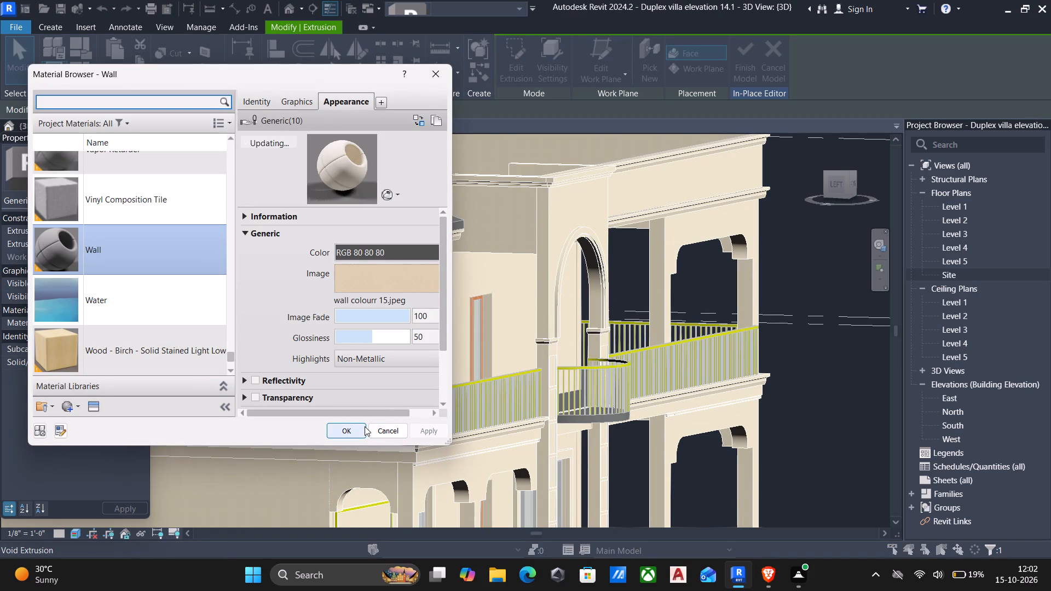
pyautogui.click(353, 430)
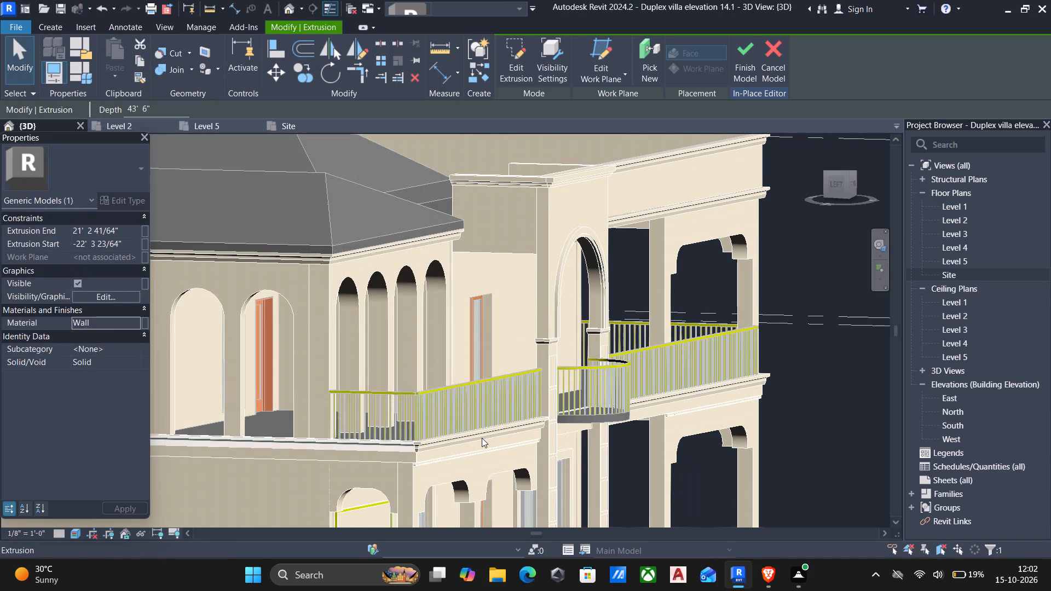
pyautogui.scroll(-4, 482, 438)
pyautogui.press('Escape')
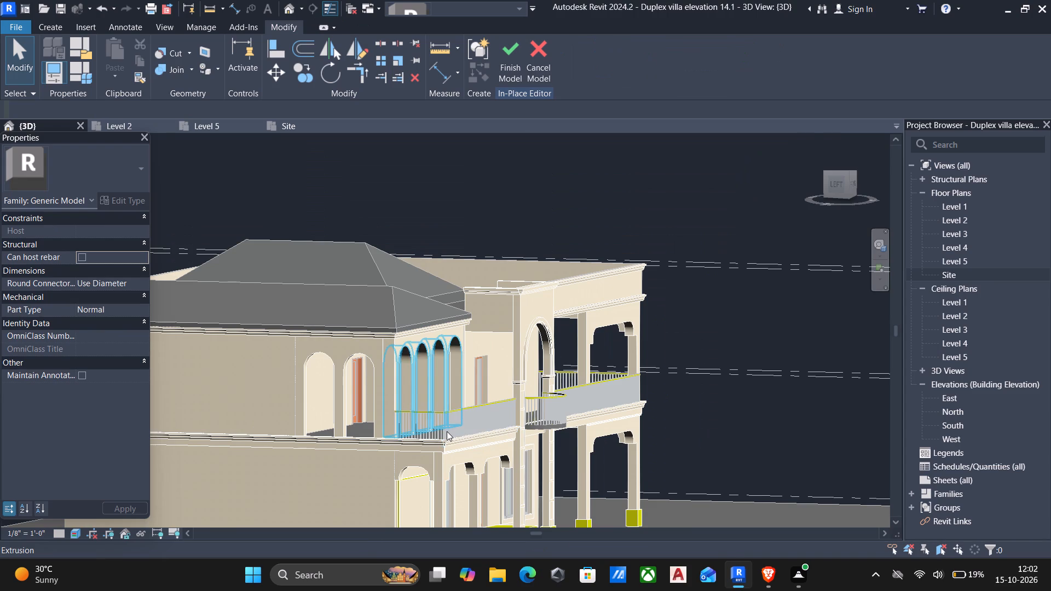
# Select the six square column base blocks along the front together and create a new material named Pier for them.
pyautogui.scroll(-1, 446, 434)
pyautogui.keyDown('shift'); pyautogui.moveTo(446, 434); pyautogui.dragTo(305, 466, button='middle'); pyautogui.keyUp('shift')
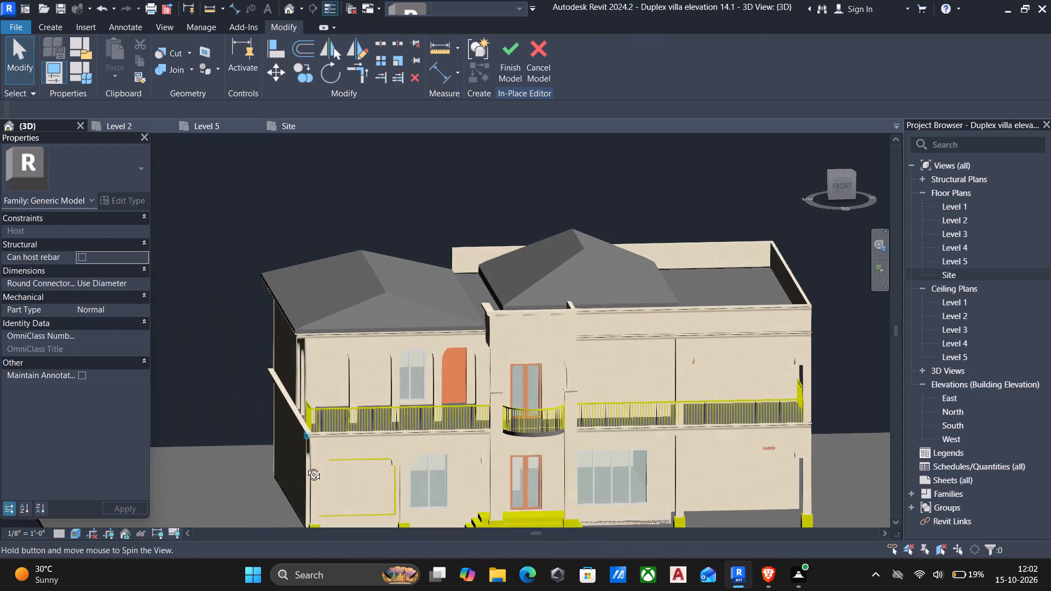
pyautogui.keyDown('shift'); pyautogui.moveTo(305, 466); pyautogui.dragTo(308, 466, button='middle'); pyautogui.keyUp('shift')
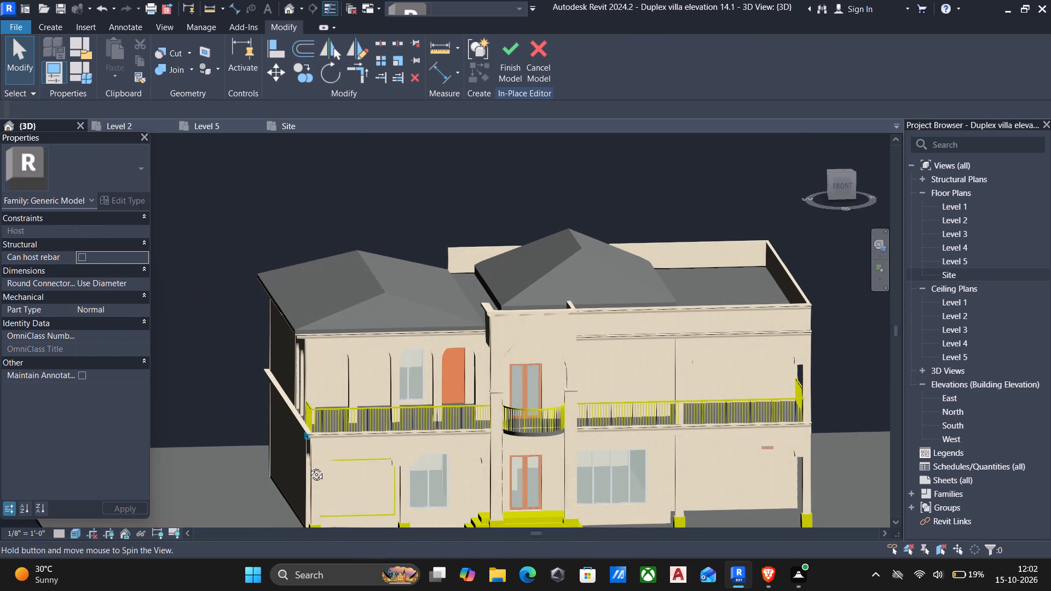
pyautogui.keyDown('shift'); pyautogui.moveTo(308, 466); pyautogui.dragTo(337, 447, button='middle'); pyautogui.keyUp('shift')
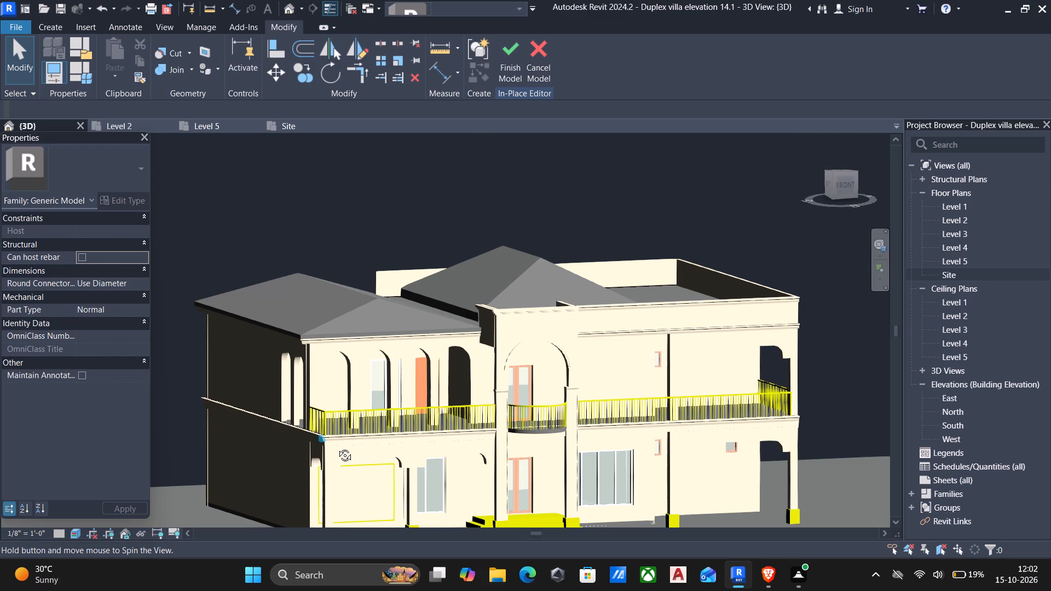
pyautogui.keyDown('shift'); pyautogui.moveTo(337, 447); pyautogui.dragTo(371, 420, button='middle'); pyautogui.keyUp('shift')
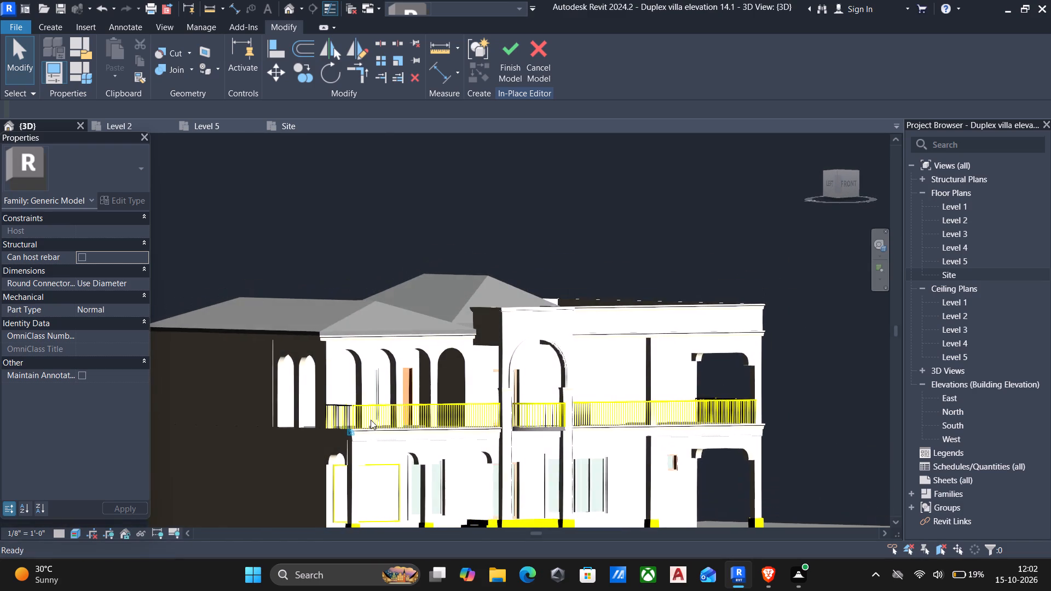
pyautogui.scroll(-4, 371, 420)
pyautogui.keyDown('shift'); pyautogui.moveTo(374, 443); pyautogui.dragTo(368, 457, button='middle'); pyautogui.keyUp('shift')
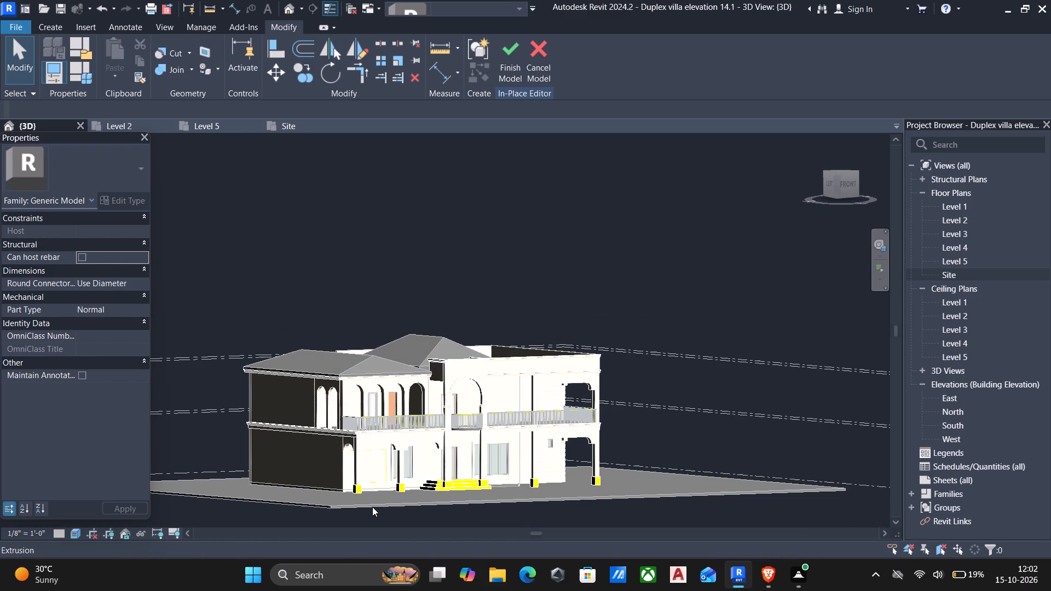
pyautogui.scroll(6, 377, 506)
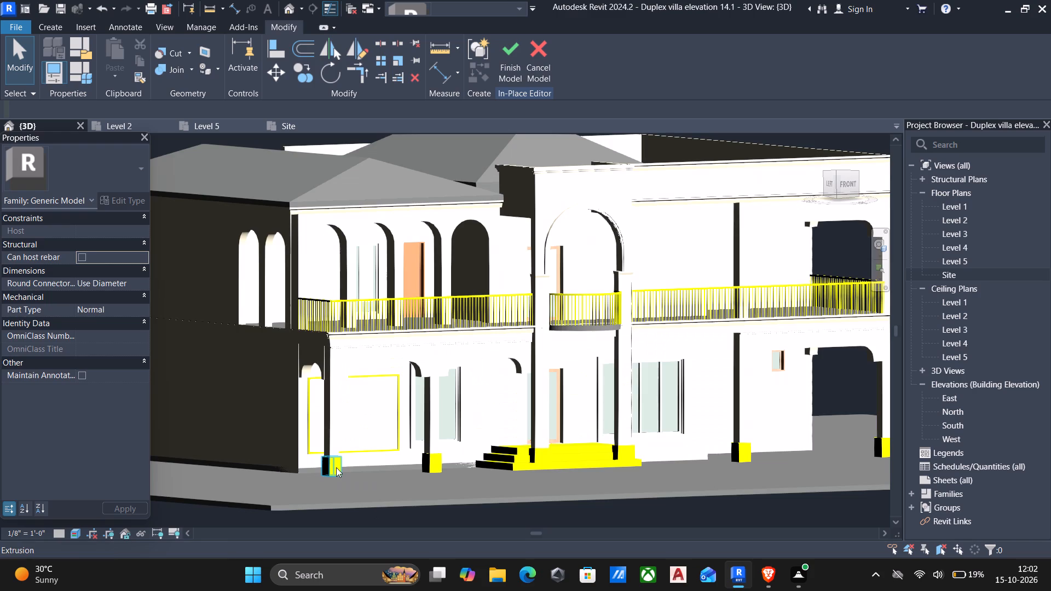
pyautogui.click(336, 467)
pyautogui.keyDown('ctrl'); pyautogui.click(426, 465); pyautogui.keyUp('ctrl')
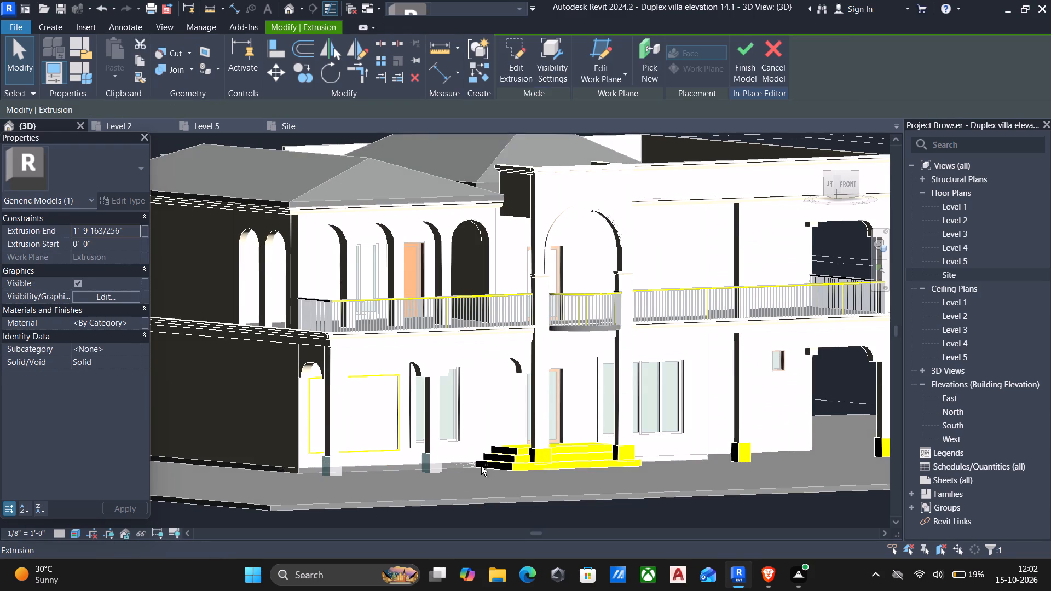
pyautogui.keyDown('ctrl'); pyautogui.click(538, 451); pyautogui.keyUp('ctrl')
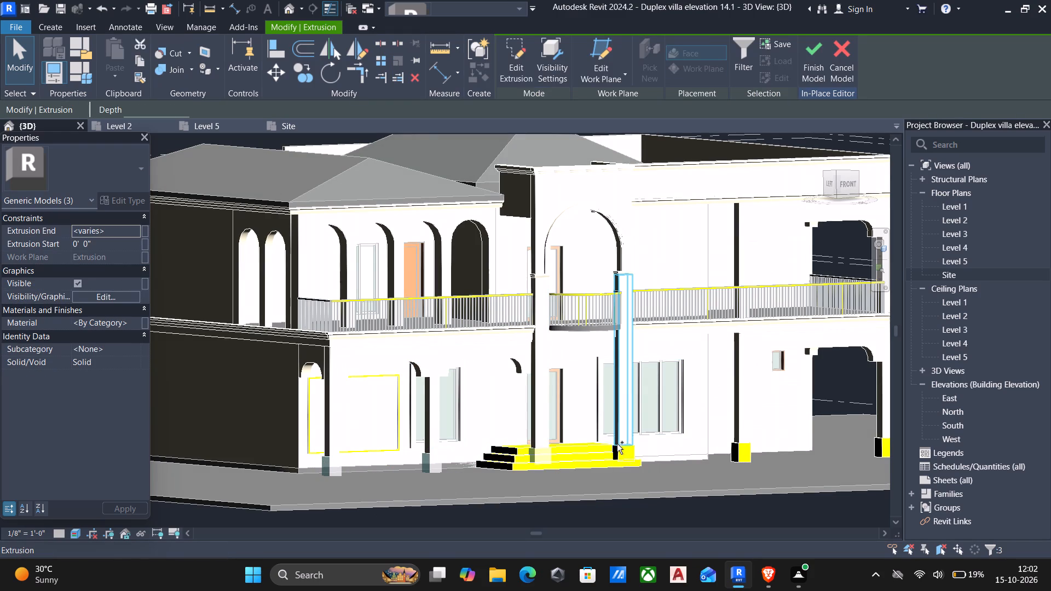
pyautogui.keyDown('ctrl'); pyautogui.click(620, 445); pyautogui.keyUp('ctrl')
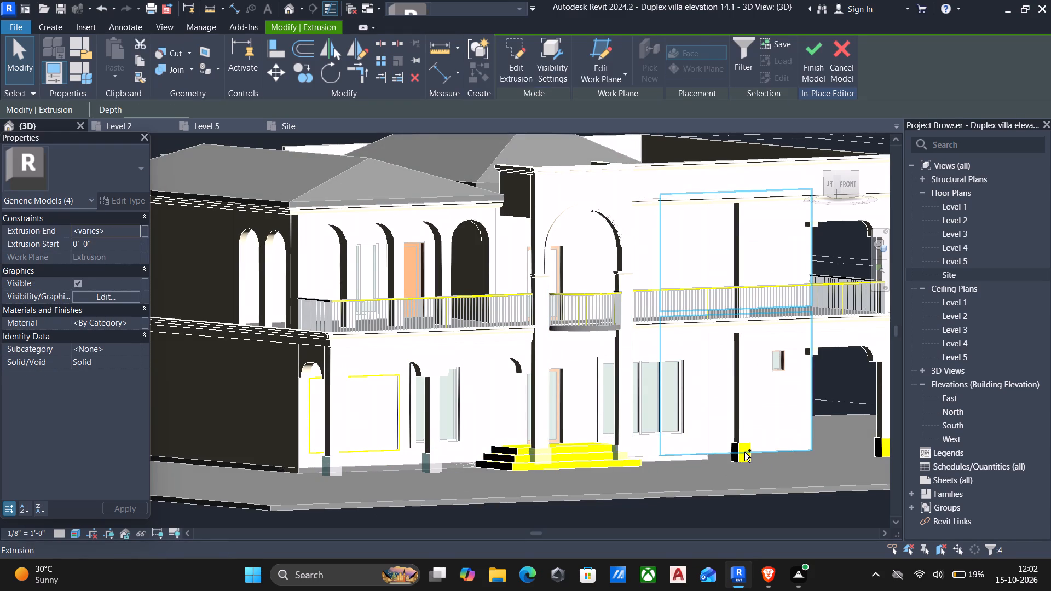
pyautogui.keyDown('ctrl'); pyautogui.click(744, 452); pyautogui.keyUp('ctrl')
pyautogui.keyDown('ctrl'); pyautogui.click(876, 447); pyautogui.keyUp('ctrl')
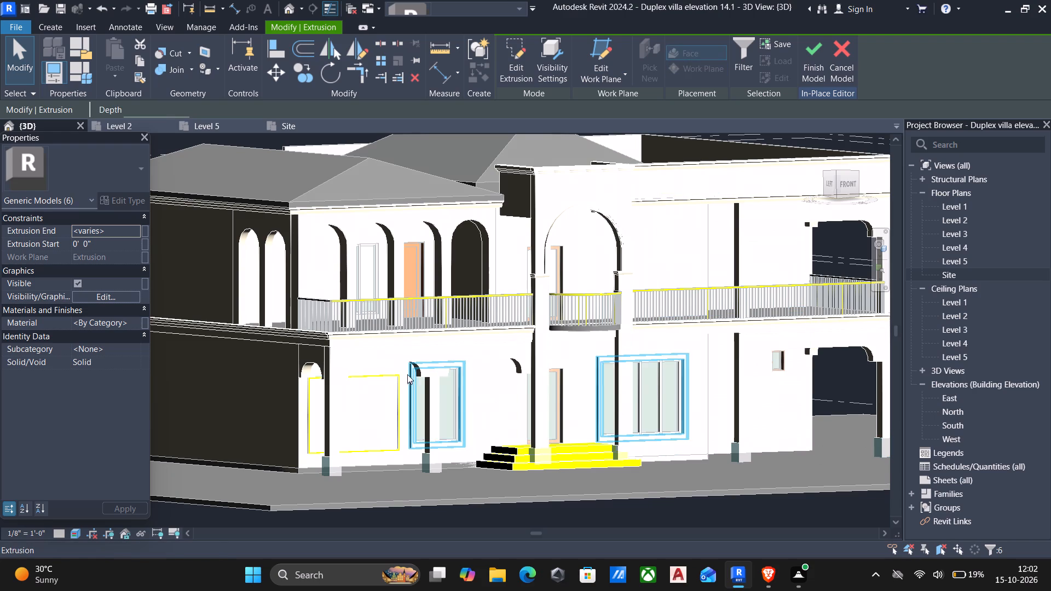
pyautogui.click(141, 323)
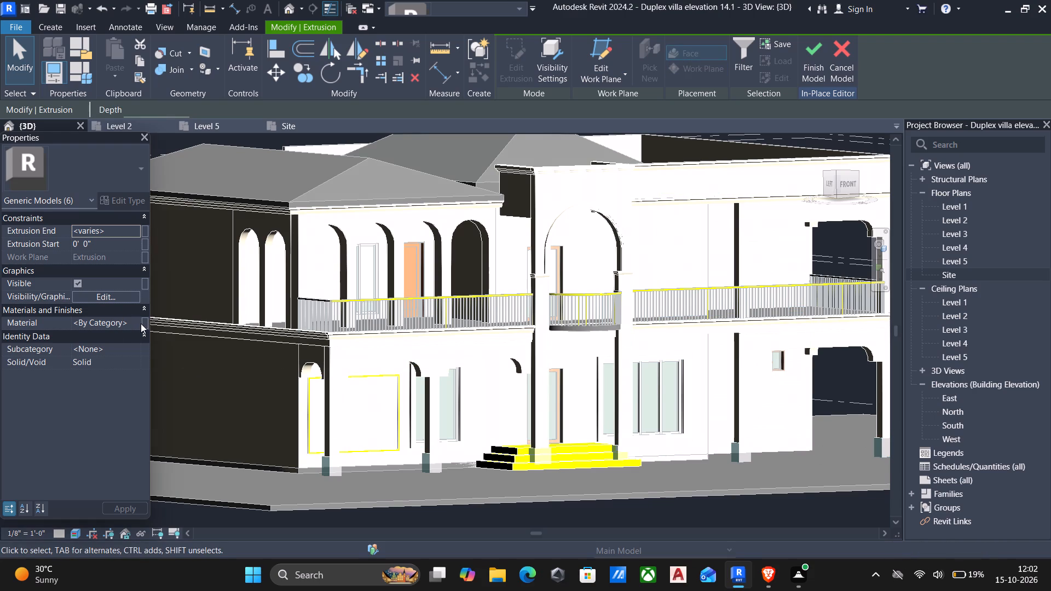
pyautogui.click(136, 321)
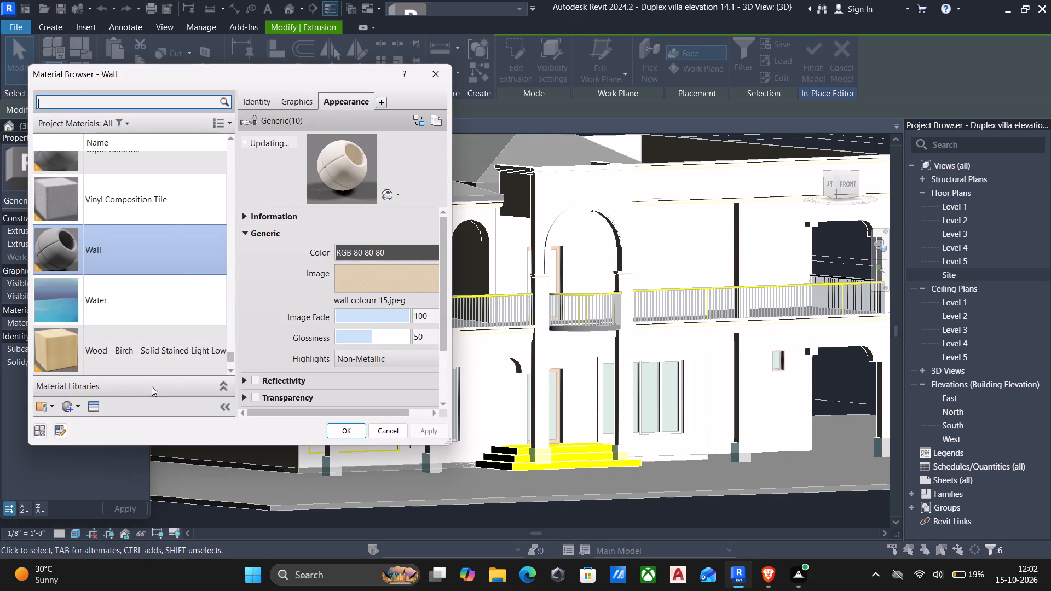
pyautogui.click(61, 404)
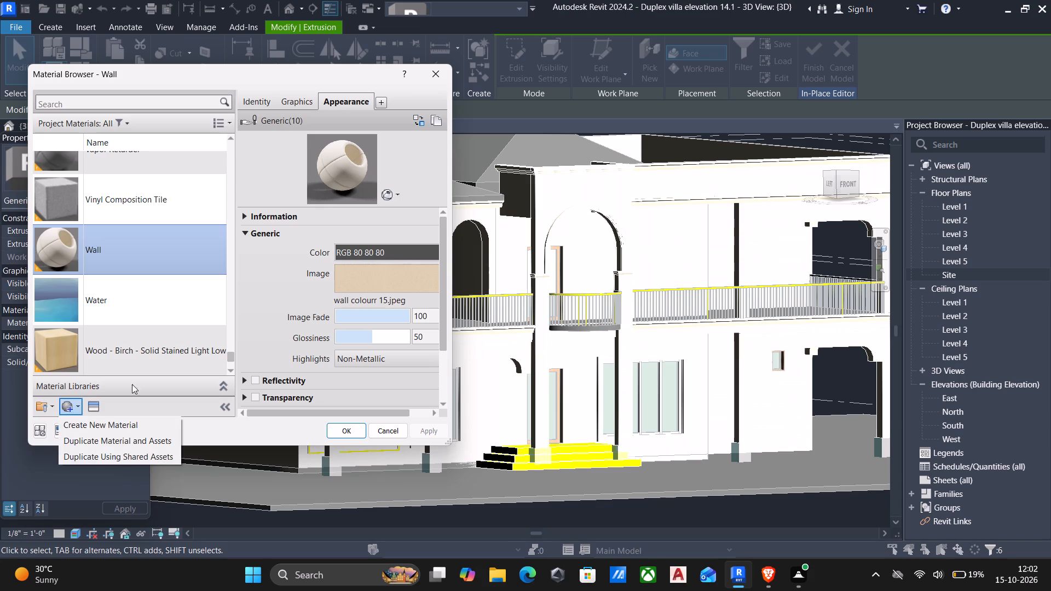
pyautogui.click(93, 427)
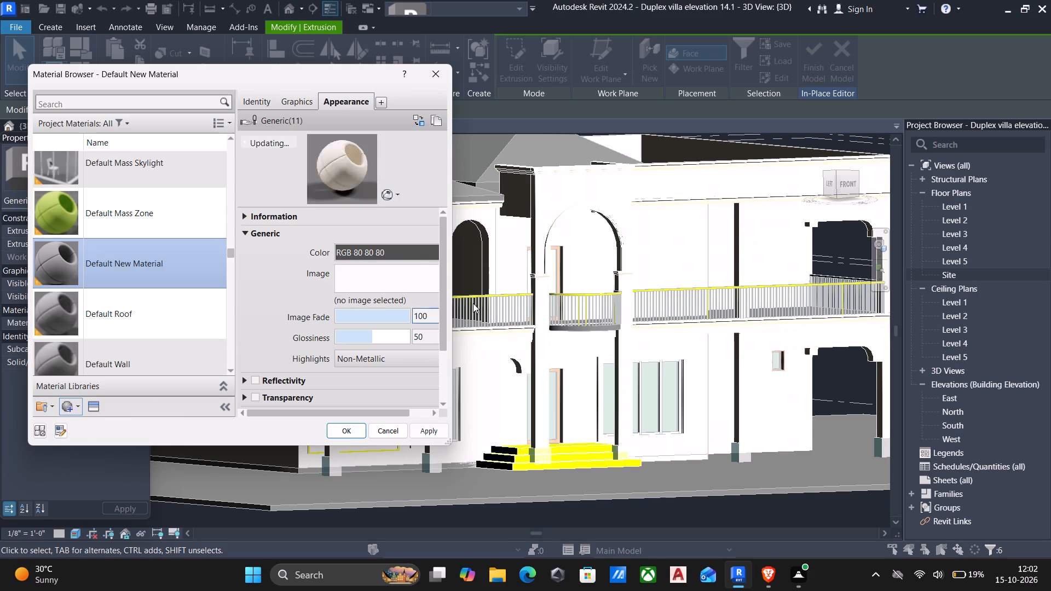
pyautogui.click(268, 102)
pyautogui.click(419, 123)
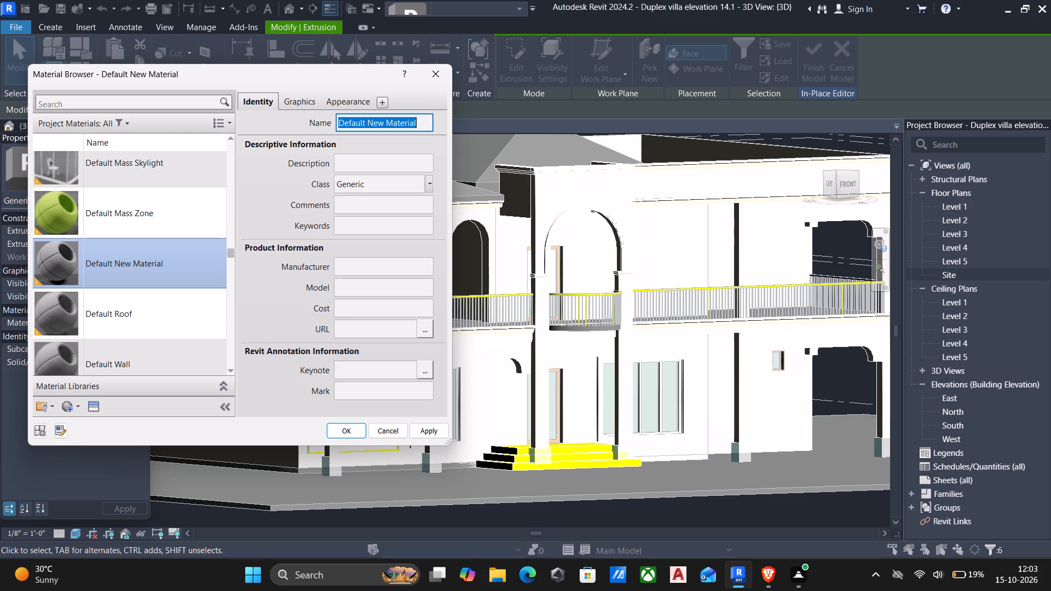
pyautogui.write('ier')
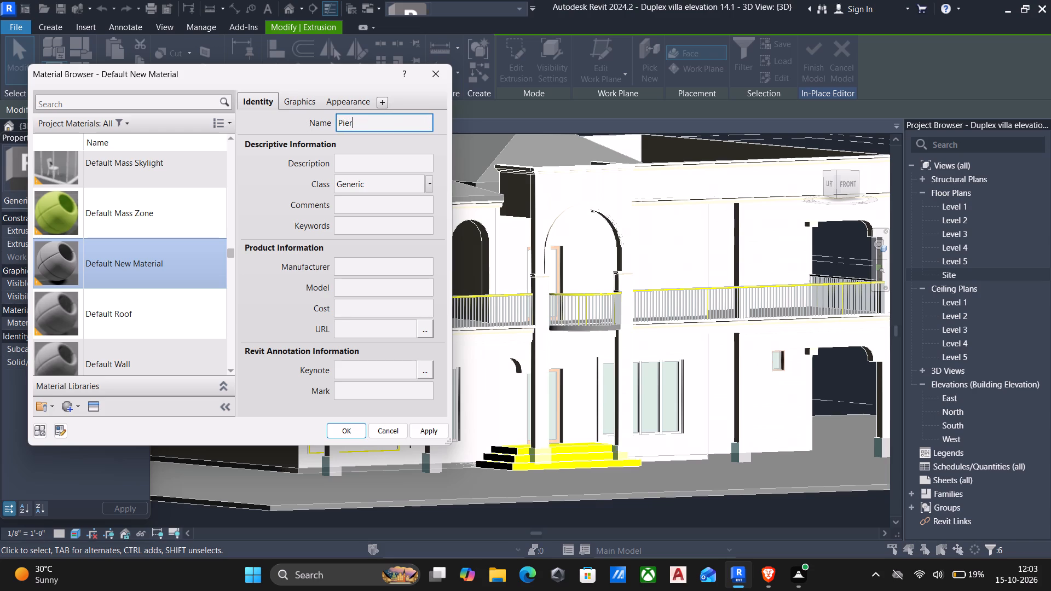
pyautogui.click(429, 427)
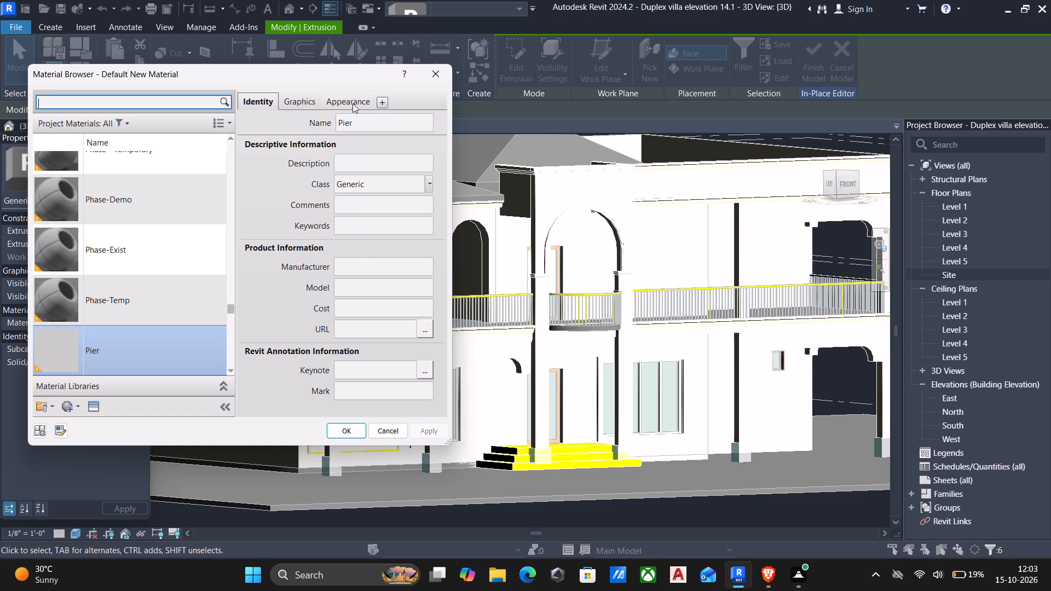
# Set the Pier material's appearance colour to RGB 255 128 64 and assign it to the six selected column bases.
pyautogui.click(352, 102)
pyautogui.click(386, 255)
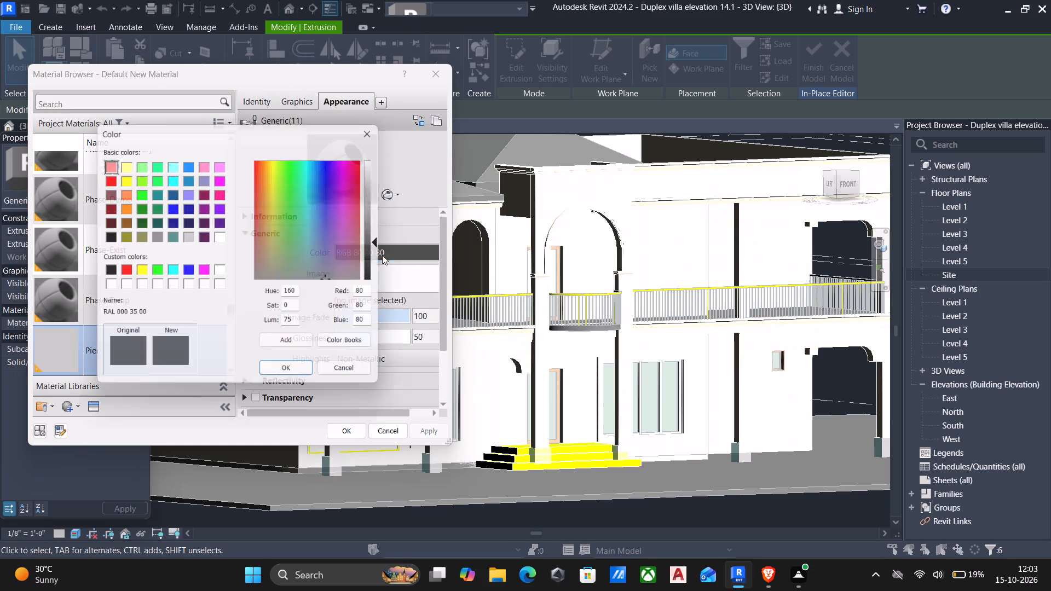
pyautogui.click(119, 193)
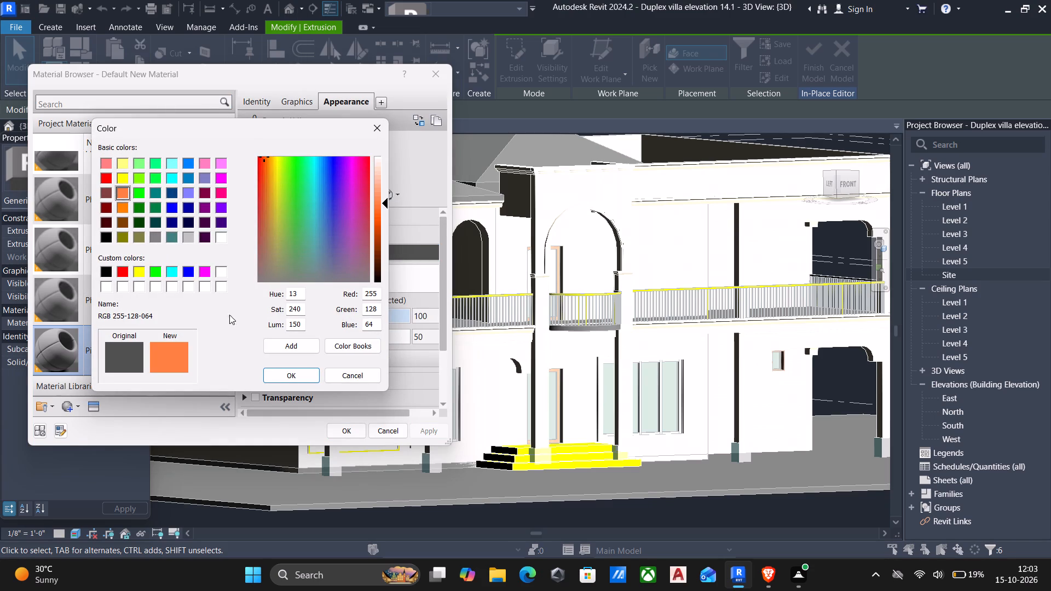
pyautogui.click(274, 371)
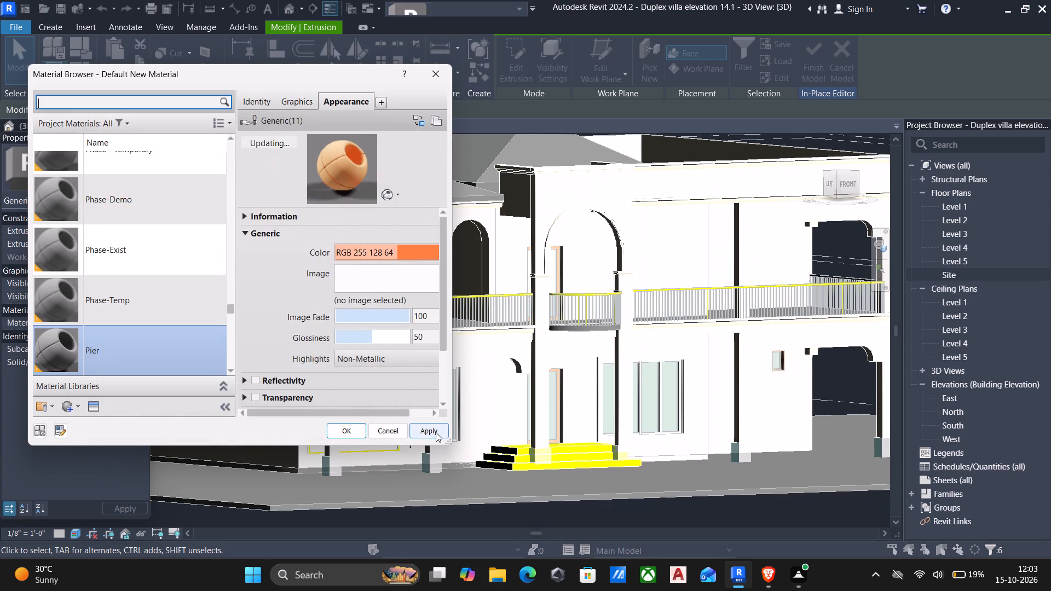
pyautogui.click(436, 432)
pyautogui.click(357, 428)
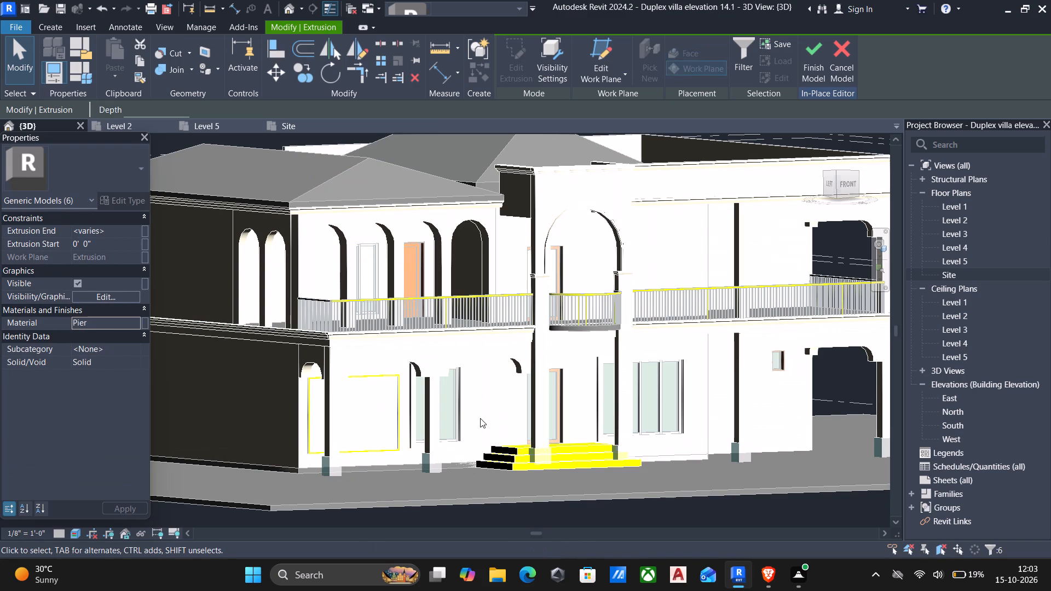
pyautogui.press('Escape')
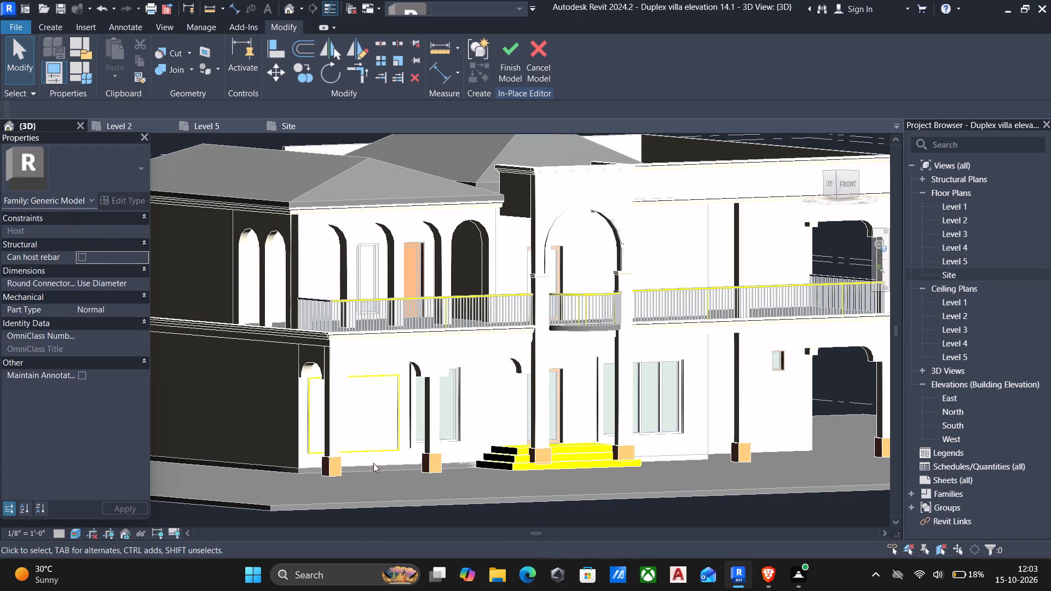
# Assign the Pier material to the thin inner arch trim extrusion above the semicircular entrance balcony.
pyautogui.scroll(5, 557, 230)
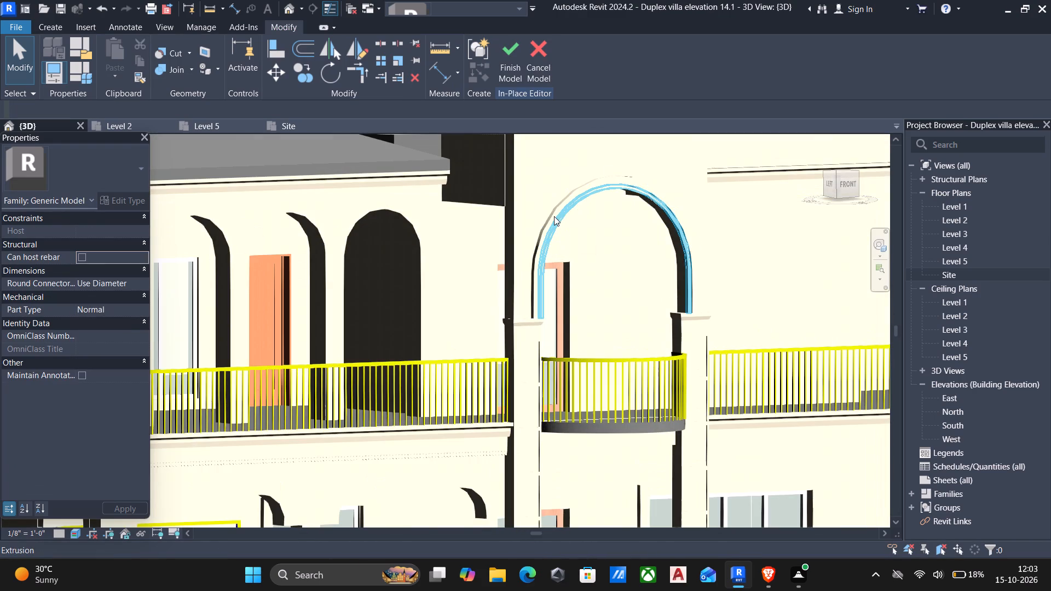
pyautogui.scroll(5, 563, 217)
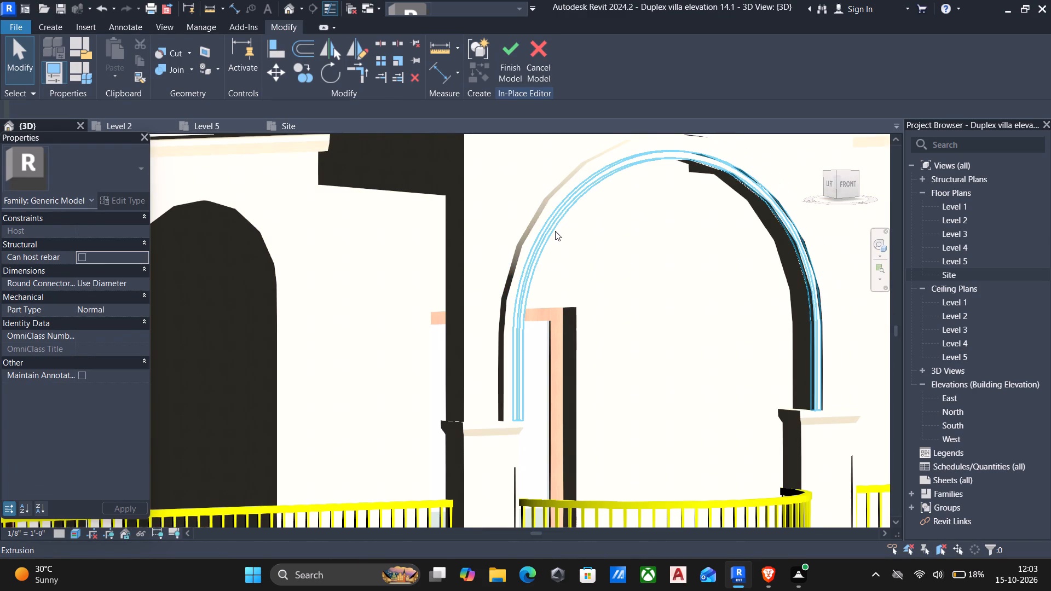
pyautogui.moveTo(554, 232); pyautogui.dragTo(470, 275, button='middle')
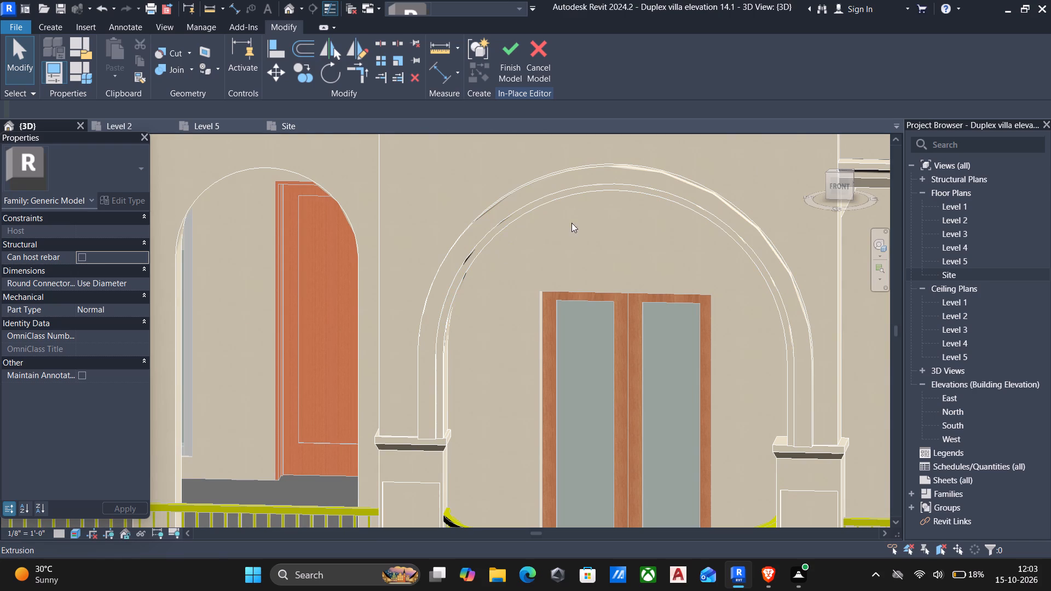
pyautogui.click(570, 195)
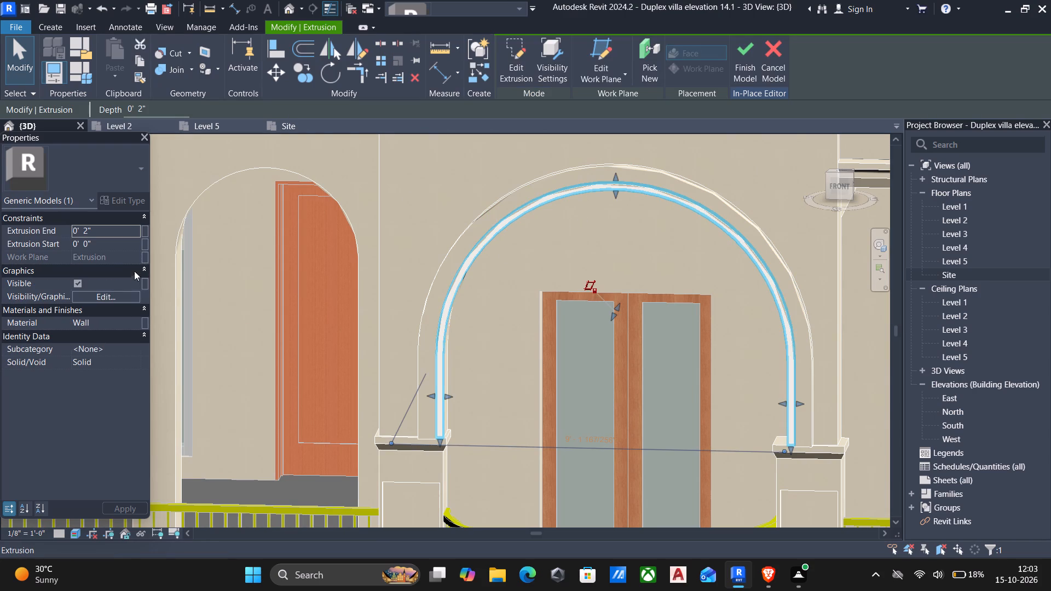
pyautogui.click(136, 321)
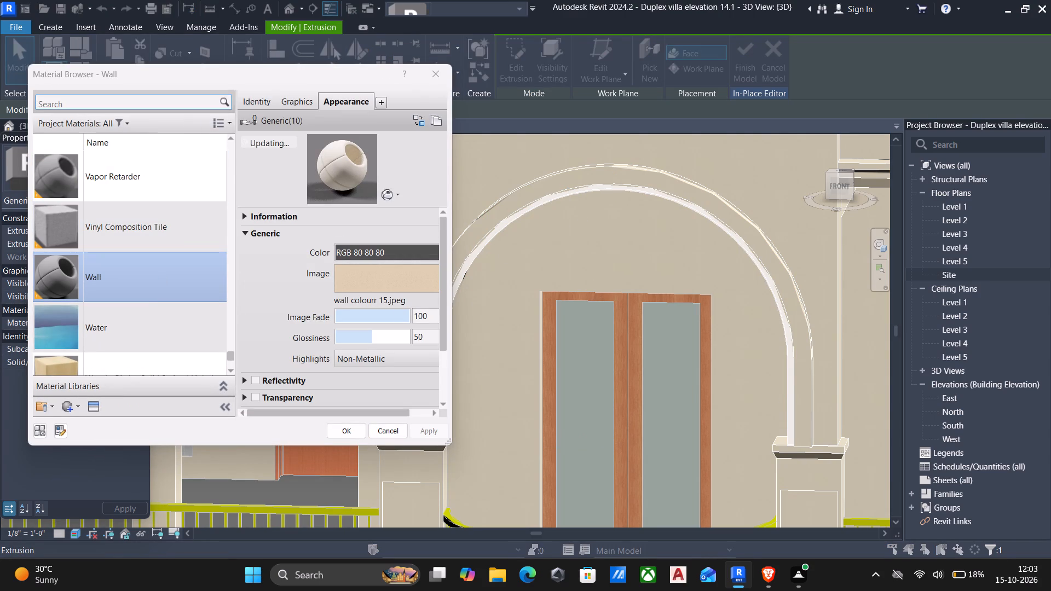
pyautogui.click(137, 99)
pyautogui.write('pier')
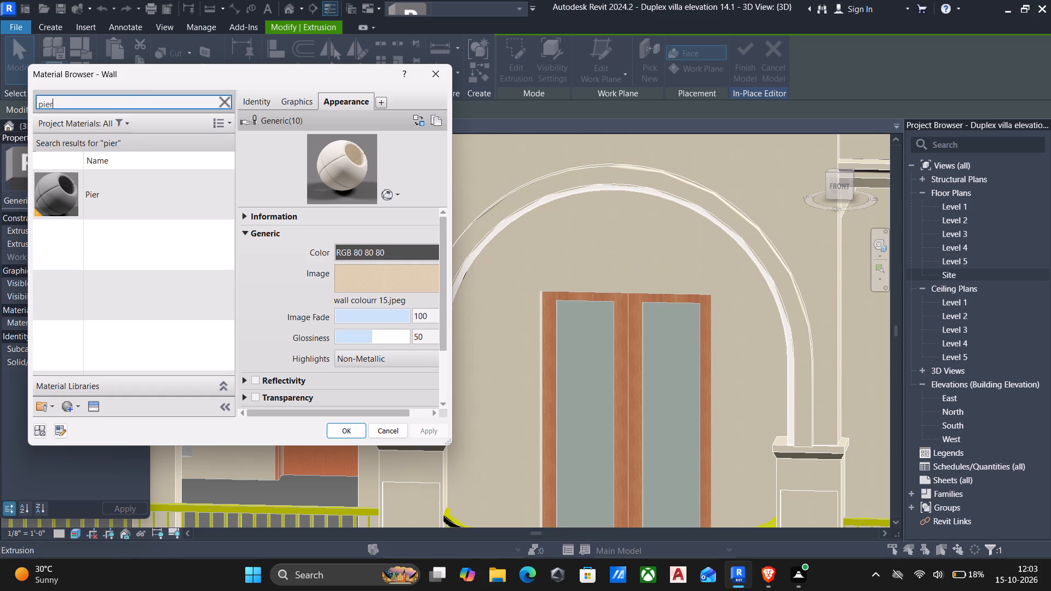
pyautogui.click(179, 211)
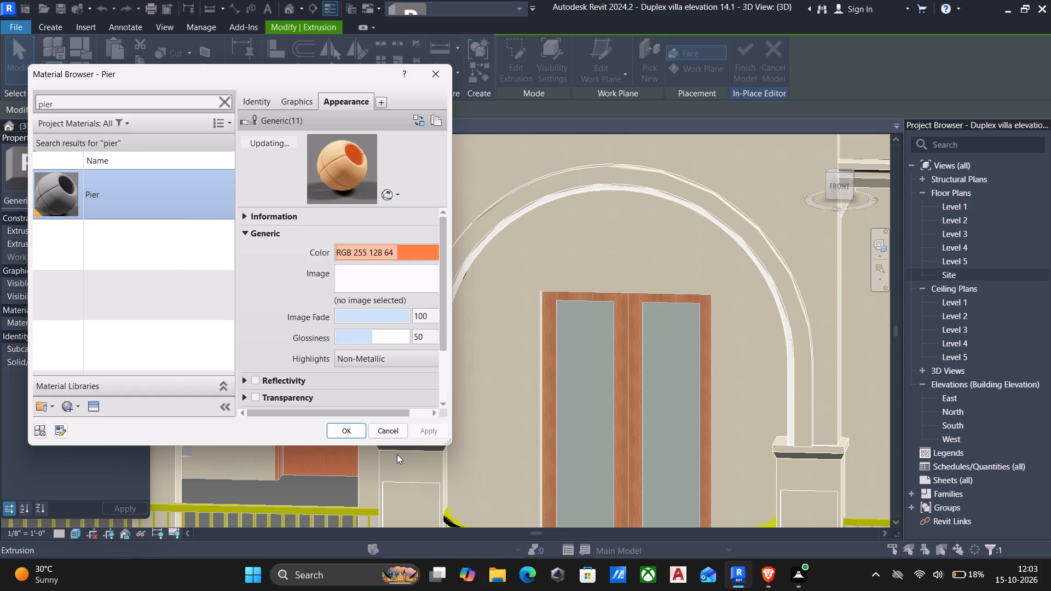
pyautogui.click(360, 438)
# Assign the Pier material to the rectangular wall-frame extrusion on the ground floor at the villa's left front.
pyautogui.scroll(-5, 534, 381)
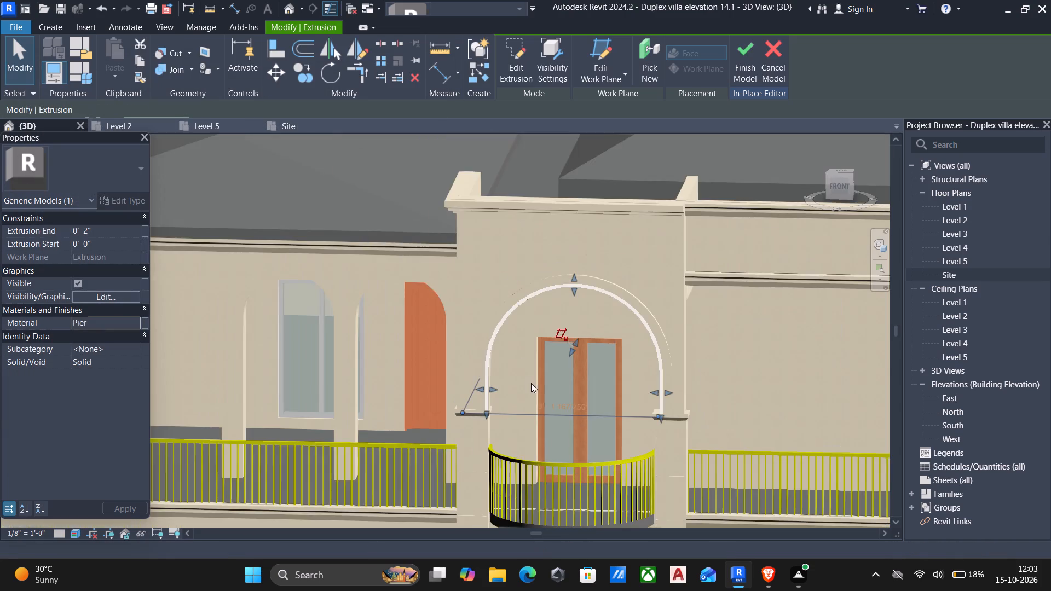
pyautogui.scroll(-4, 519, 351)
pyautogui.moveTo(478, 386); pyautogui.dragTo(501, 311, button='middle')
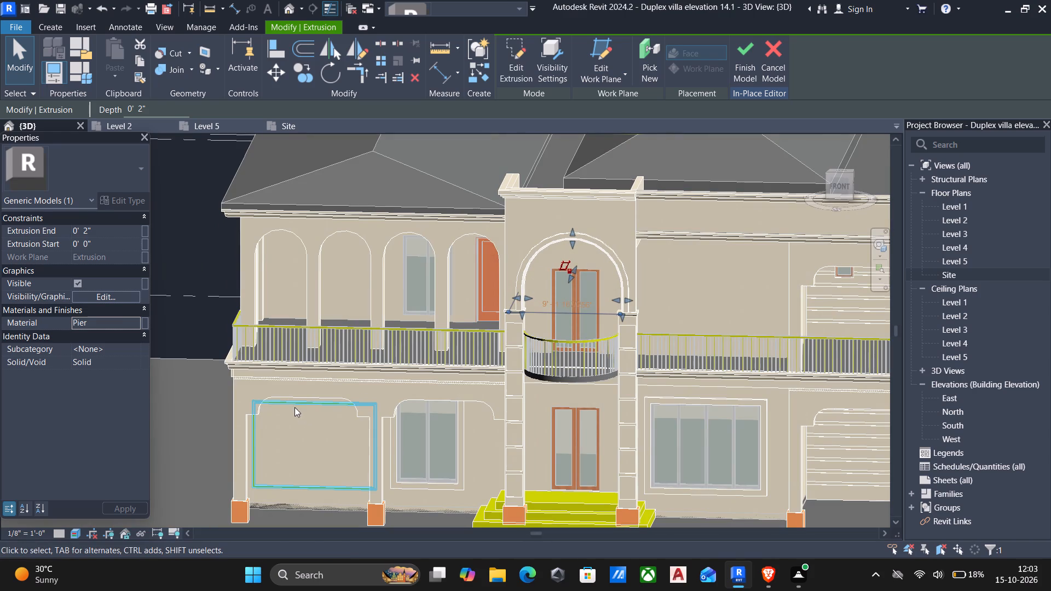
pyautogui.click(291, 404)
pyautogui.click(130, 322)
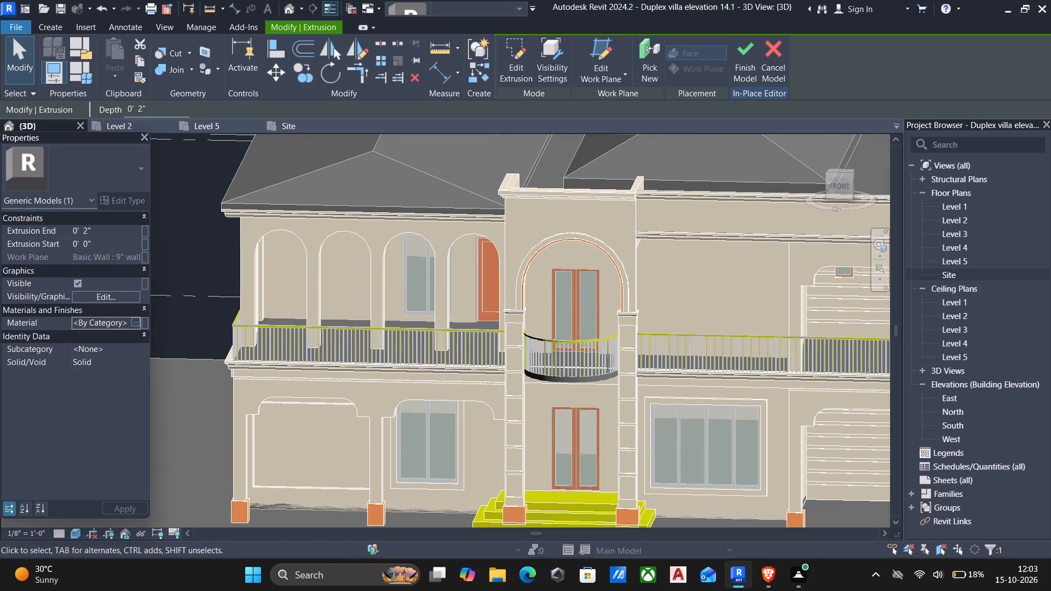
pyautogui.click(133, 321)
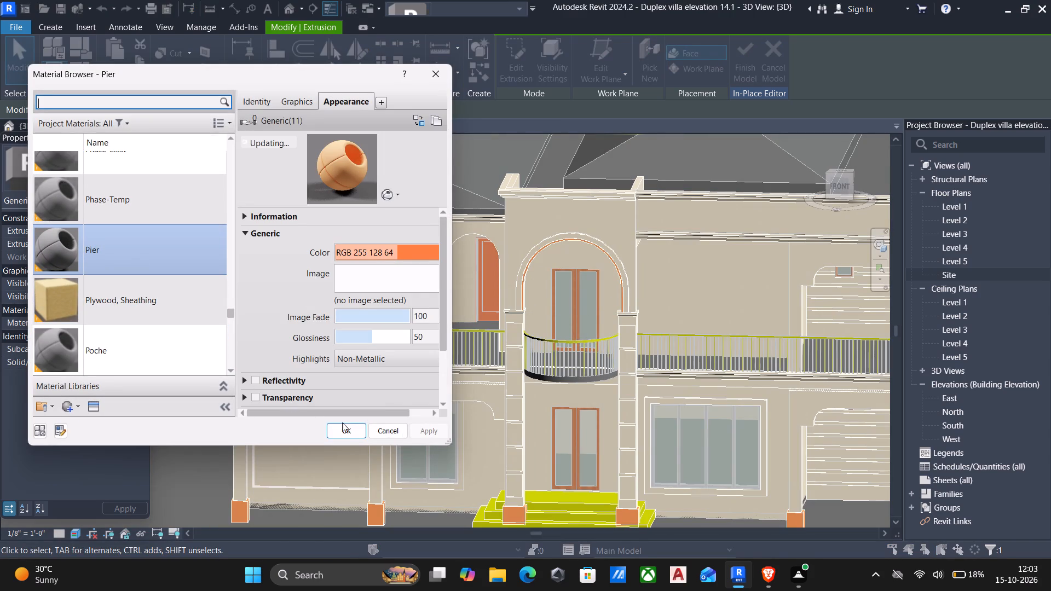
pyautogui.click(350, 433)
pyautogui.scroll(-2, 432, 379)
pyautogui.press('Escape')
# Assign the Pier material together to six trims: three floor-line bands, the left wing's eaves trim, and the entrance tower's side and front caps.
pyautogui.scroll(-3, 460, 383)
pyautogui.keyDown('shift'); pyautogui.moveTo(550, 401); pyautogui.dragTo(755, 416, button='middle'); pyautogui.keyUp('shift')
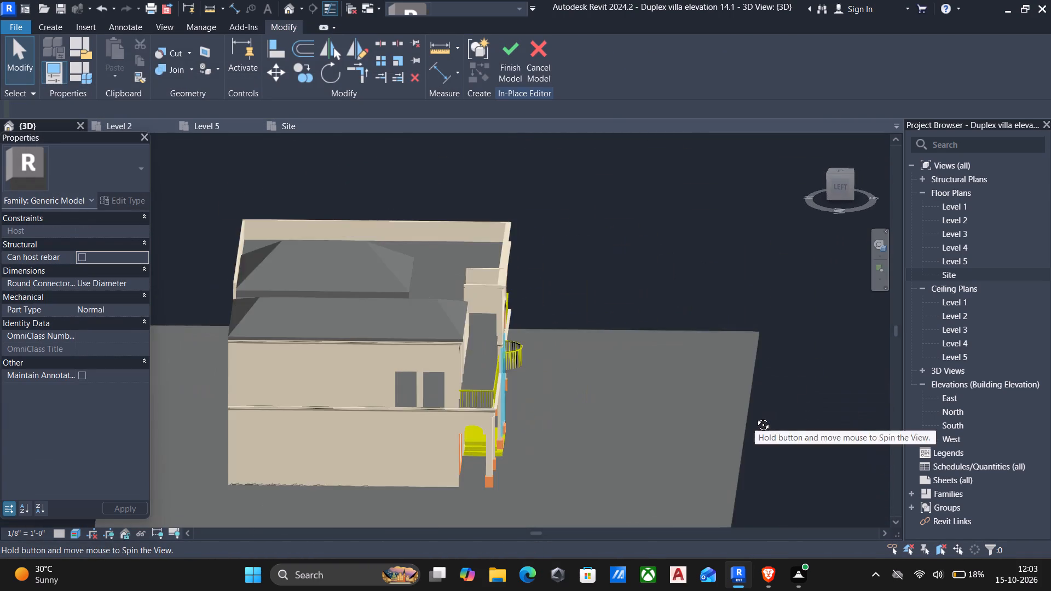
pyautogui.keyDown('shift'); pyautogui.moveTo(755, 416); pyautogui.dragTo(699, 400, button='middle'); pyautogui.keyUp('shift')
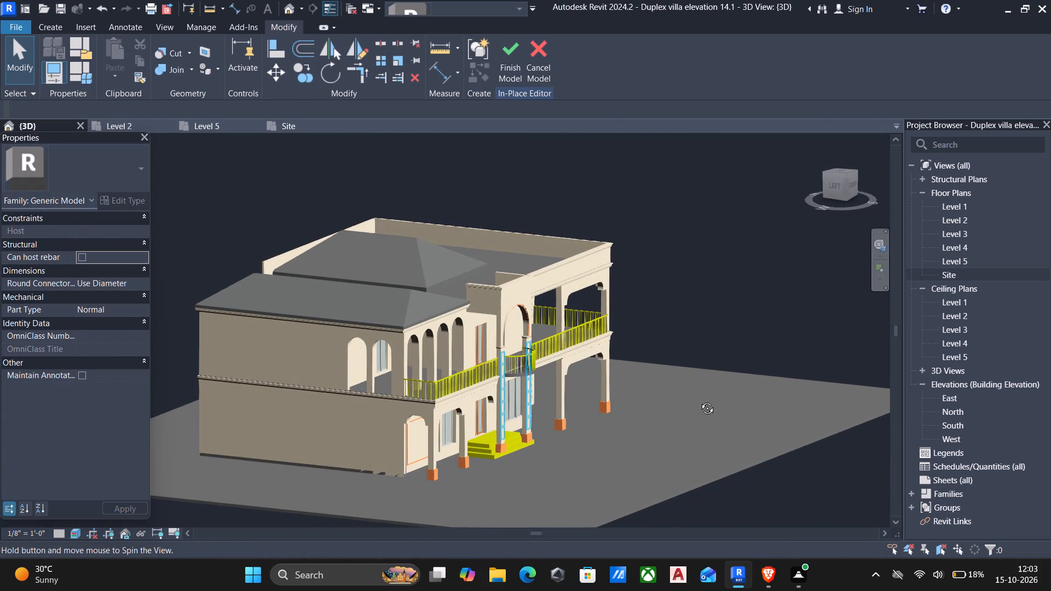
pyautogui.keyDown('shift'); pyautogui.moveTo(699, 400); pyautogui.dragTo(697, 401, button='middle'); pyautogui.keyUp('shift')
pyautogui.scroll(5, 470, 391)
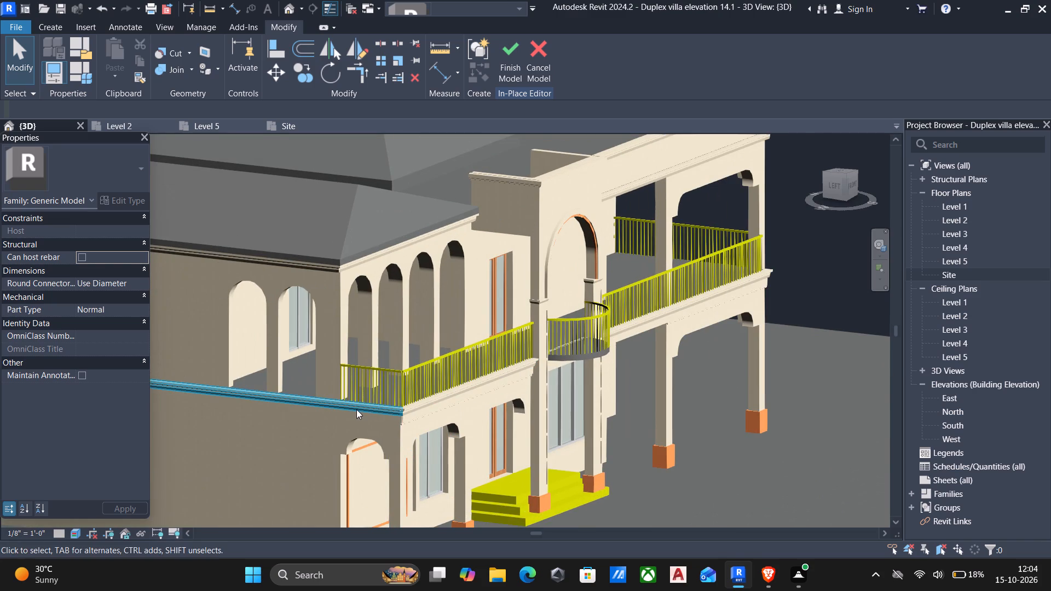
pyautogui.click(355, 409)
pyautogui.keyDown('ctrl'); pyautogui.click(440, 398); pyautogui.keyUp('ctrl')
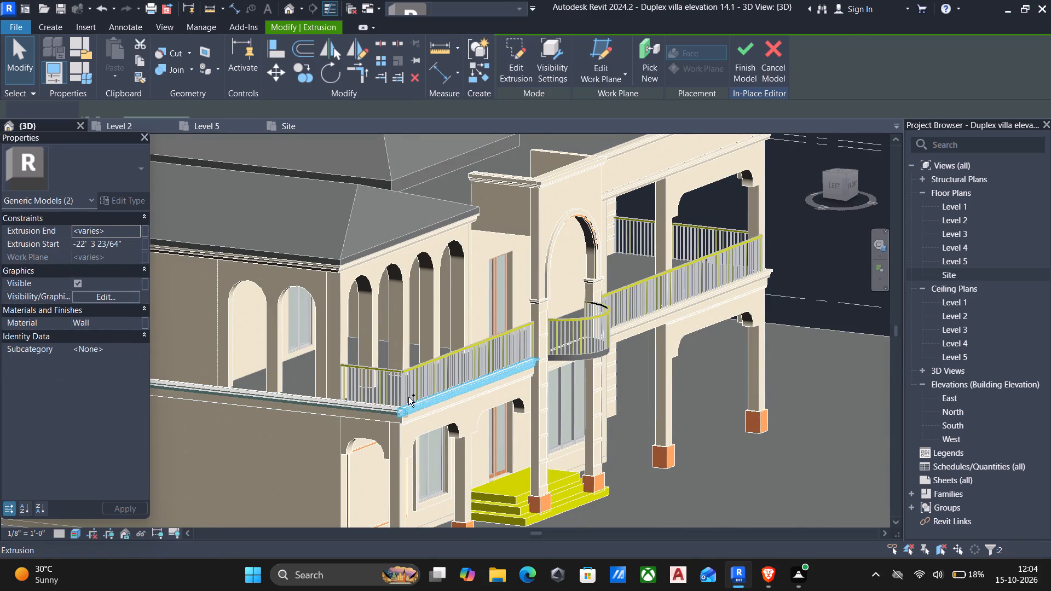
pyautogui.keyDown('ctrl'); pyautogui.click(314, 262); pyautogui.keyUp('ctrl')
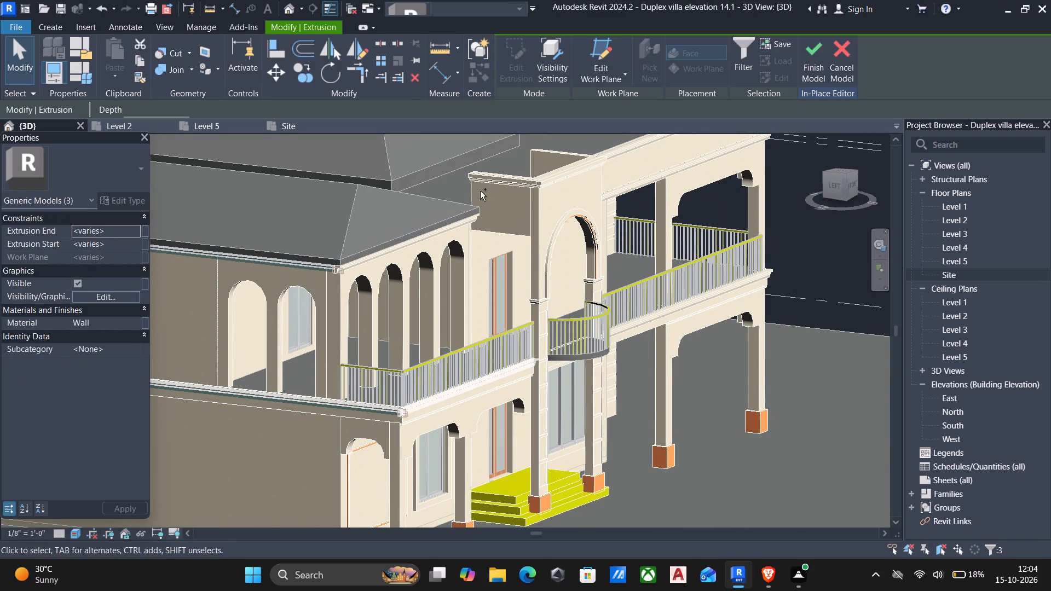
pyautogui.keyDown('ctrl'); pyautogui.click(510, 185); pyautogui.keyUp('ctrl')
pyautogui.keyDown('ctrl'); pyautogui.click(560, 176); pyautogui.keyUp('ctrl')
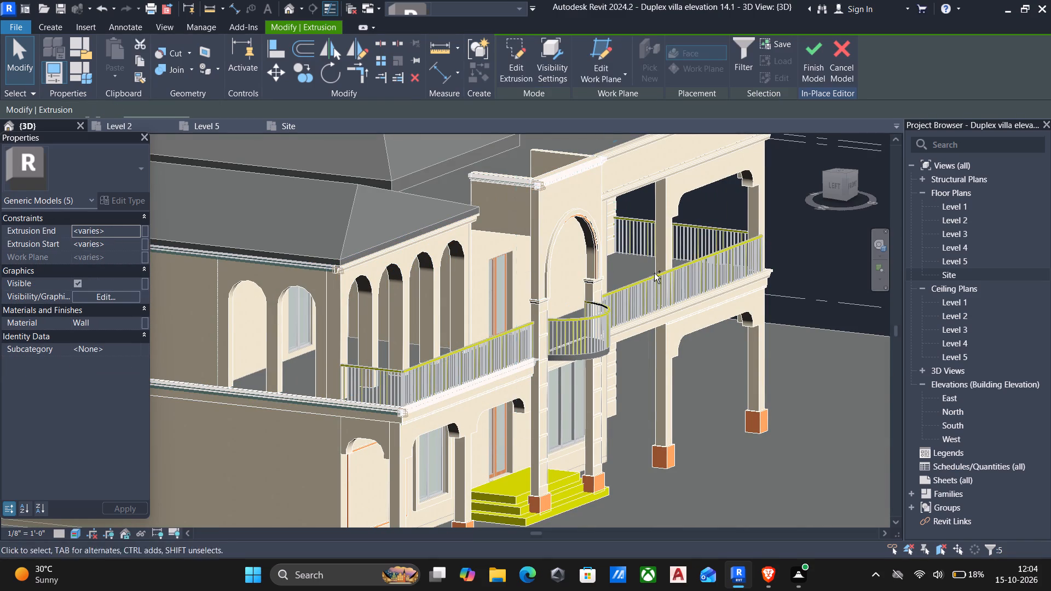
pyautogui.keyDown('ctrl'); pyautogui.click(686, 308); pyautogui.keyUp('ctrl')
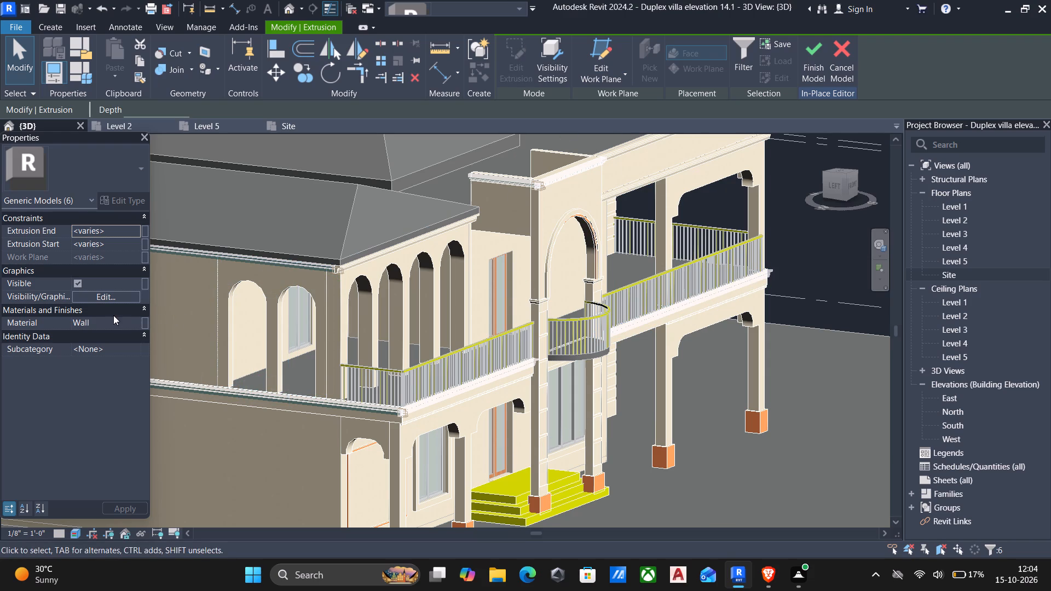
pyautogui.click(133, 323)
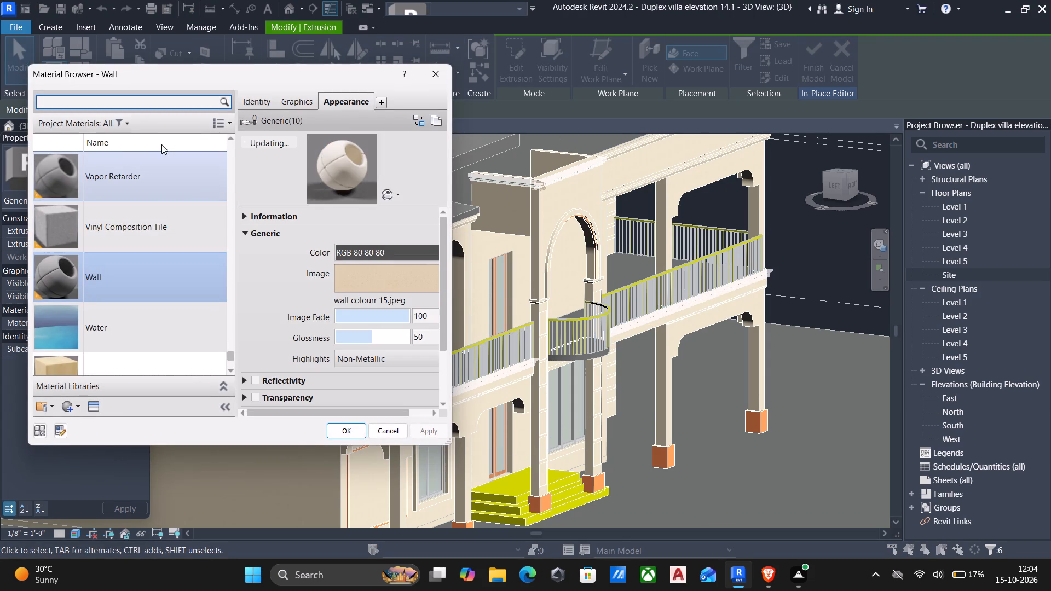
pyautogui.click(150, 102)
pyautogui.write('pier')
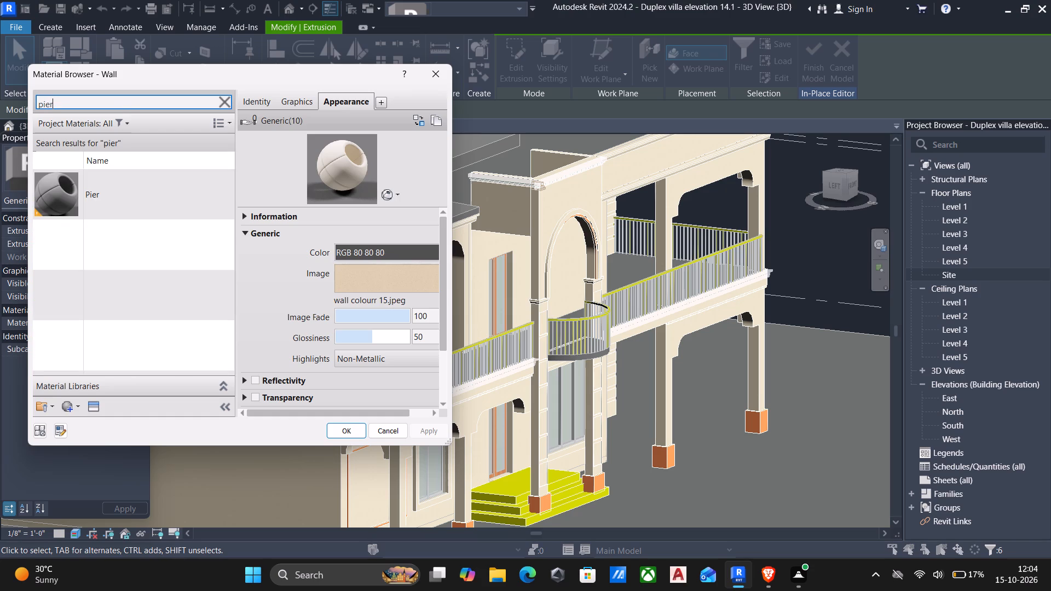
pyautogui.click(349, 432)
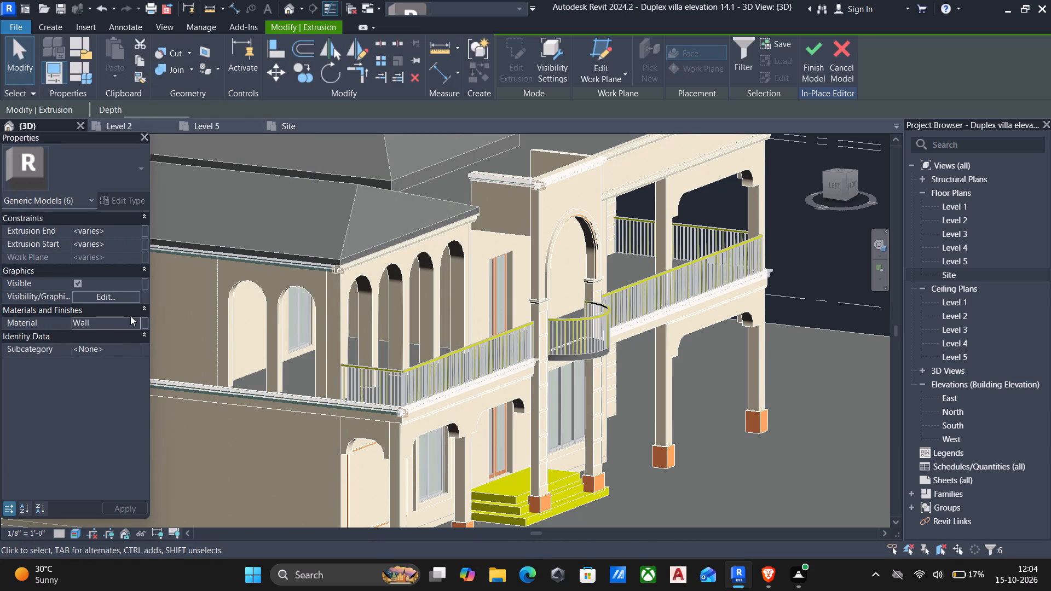
pyautogui.click(131, 321)
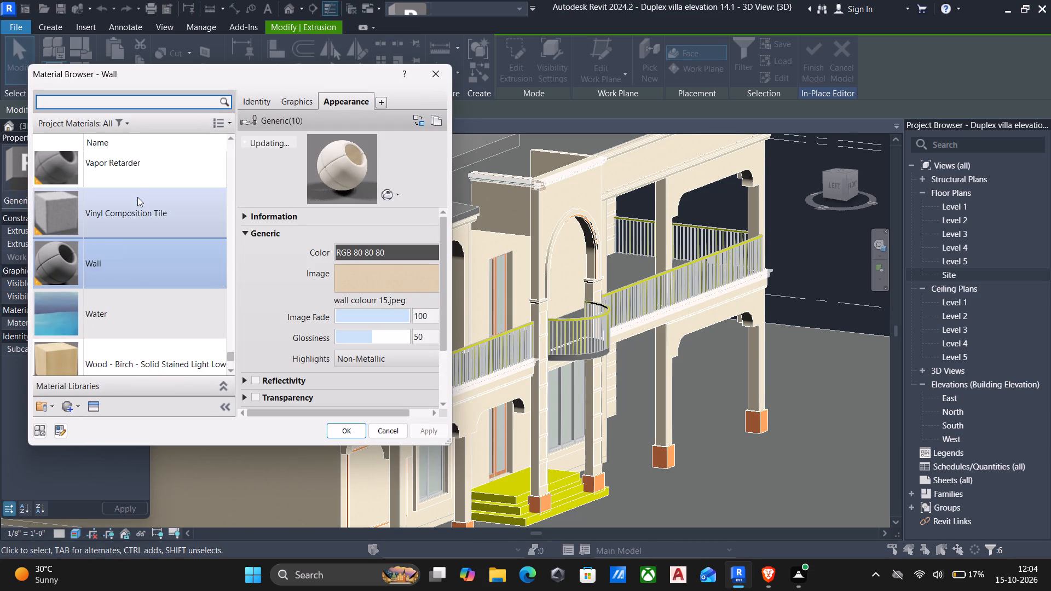
pyautogui.click(145, 104)
pyautogui.write('pier')
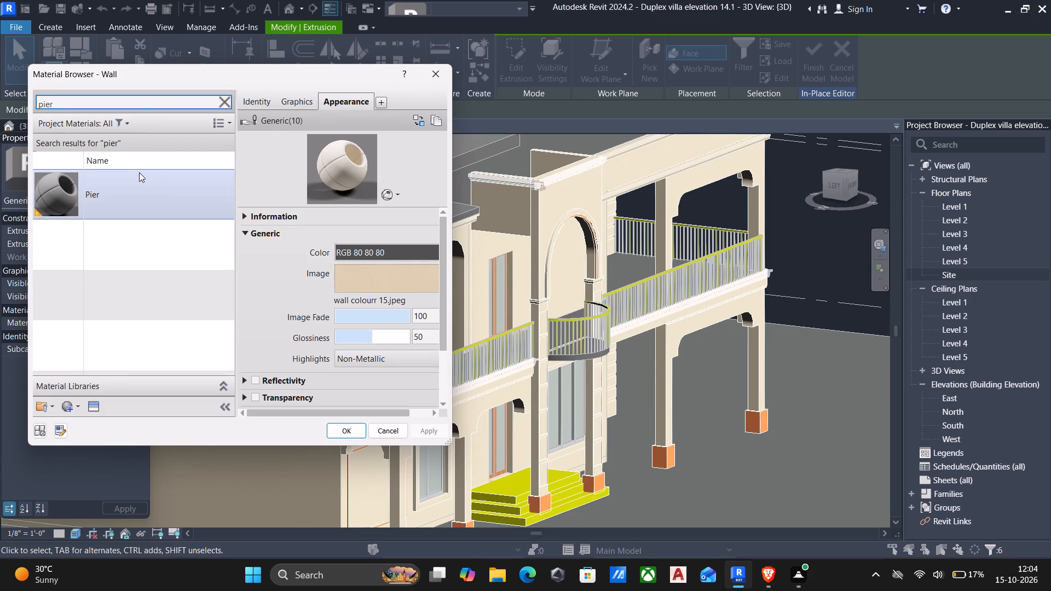
pyautogui.click(169, 175)
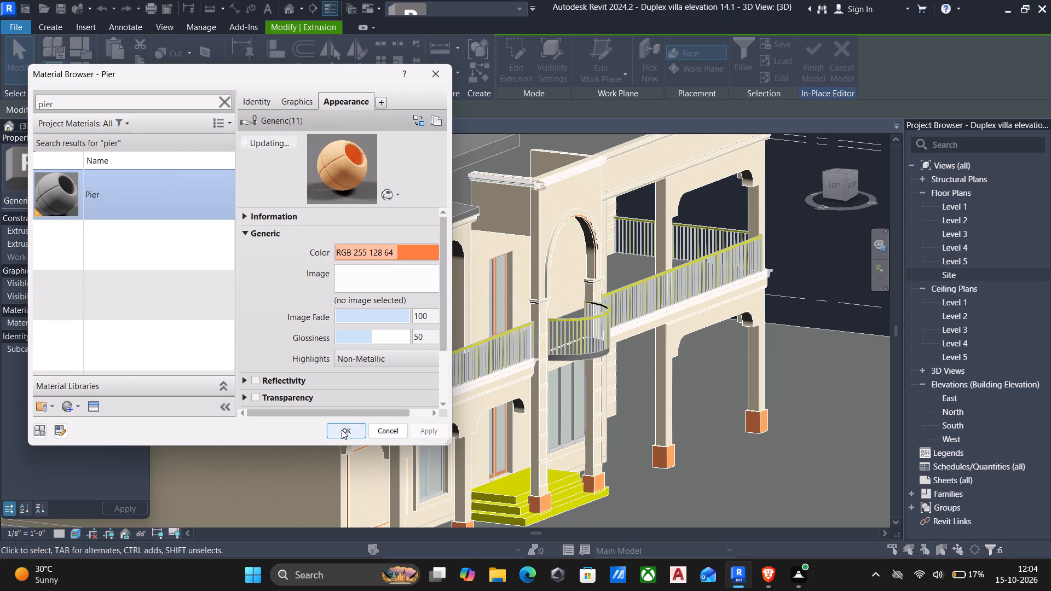
pyautogui.click(342, 430)
pyautogui.scroll(-1, 610, 358)
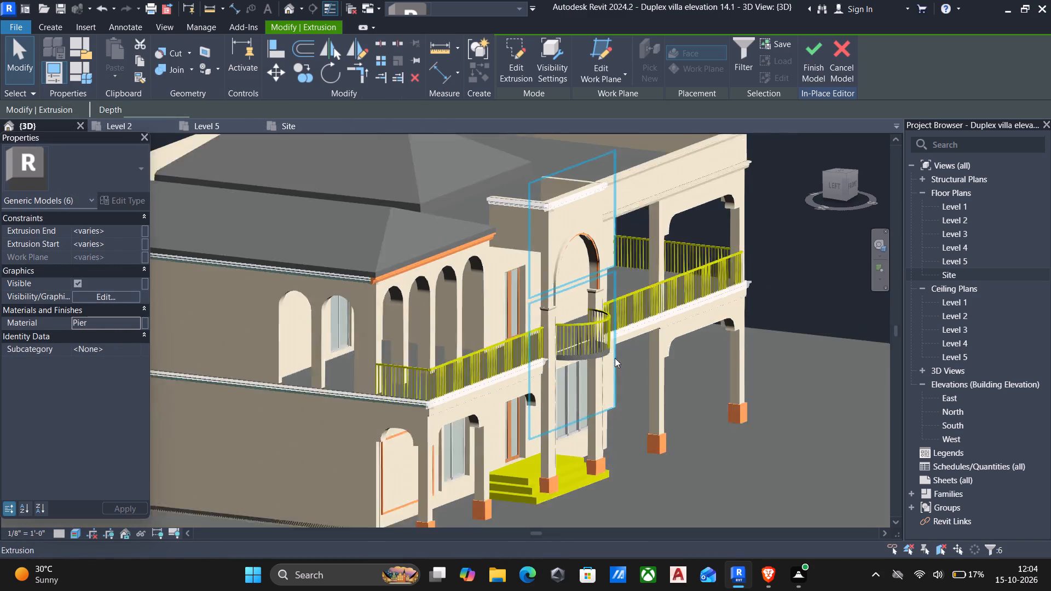
pyautogui.scroll(-2, 615, 358)
pyautogui.keyDown('shift'); pyautogui.moveTo(623, 353); pyautogui.dragTo(480, 353, button='middle'); pyautogui.keyUp('shift')
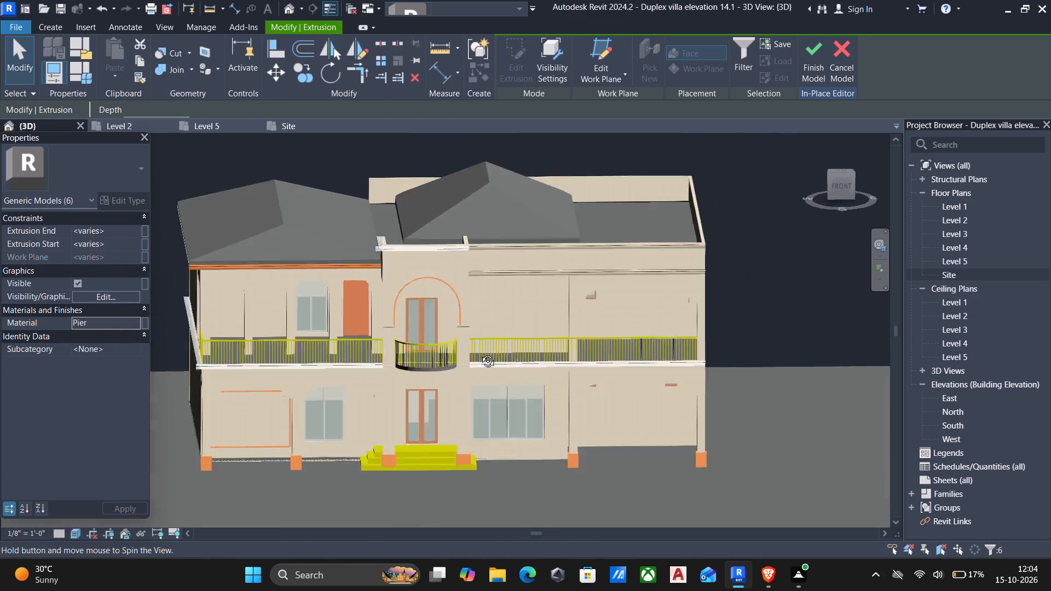
pyautogui.keyDown('shift'); pyautogui.moveTo(480, 353); pyautogui.dragTo(430, 362, button='middle'); pyautogui.keyUp('shift')
pyautogui.keyDown('shift'); pyautogui.moveTo(437, 361); pyautogui.dragTo(499, 340, button='middle'); pyautogui.keyUp('shift')
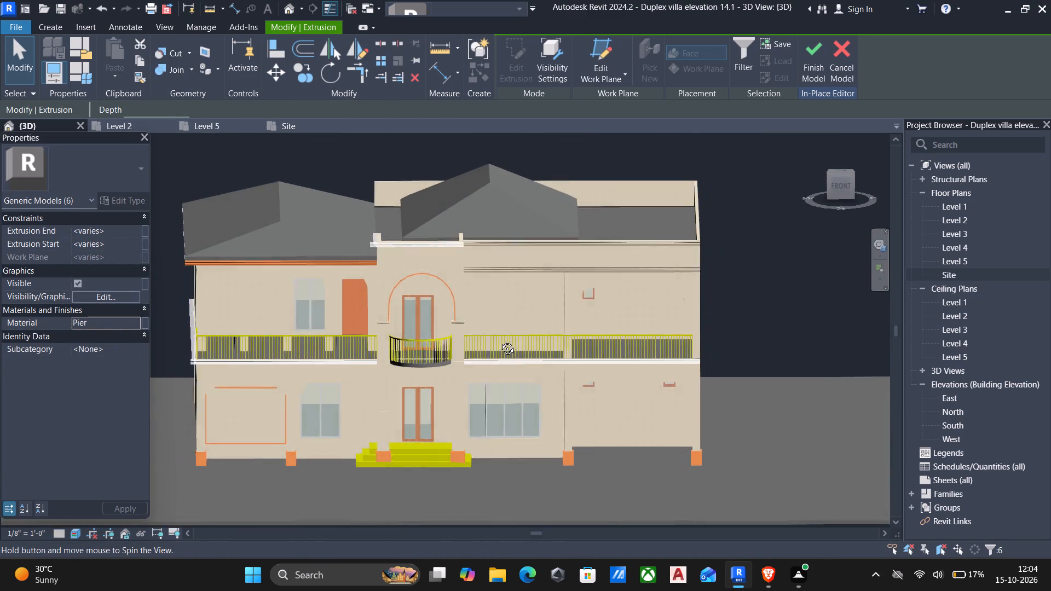
pyautogui.keyDown('shift'); pyautogui.moveTo(499, 340); pyautogui.dragTo(500, 340, button='middle'); pyautogui.keyUp('shift')
pyautogui.scroll(3, 442, 263)
pyautogui.press('Escape')
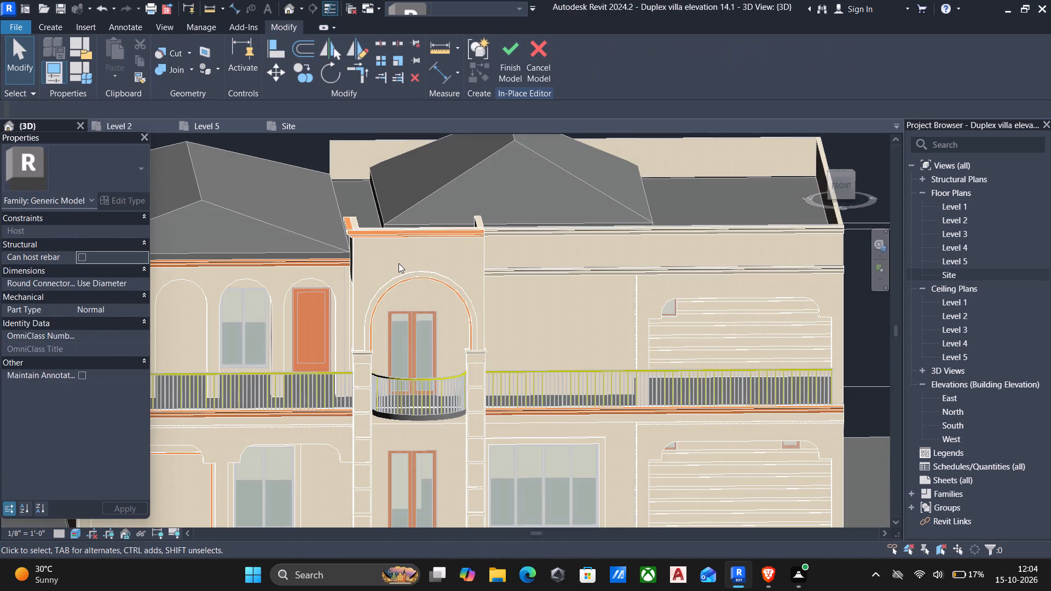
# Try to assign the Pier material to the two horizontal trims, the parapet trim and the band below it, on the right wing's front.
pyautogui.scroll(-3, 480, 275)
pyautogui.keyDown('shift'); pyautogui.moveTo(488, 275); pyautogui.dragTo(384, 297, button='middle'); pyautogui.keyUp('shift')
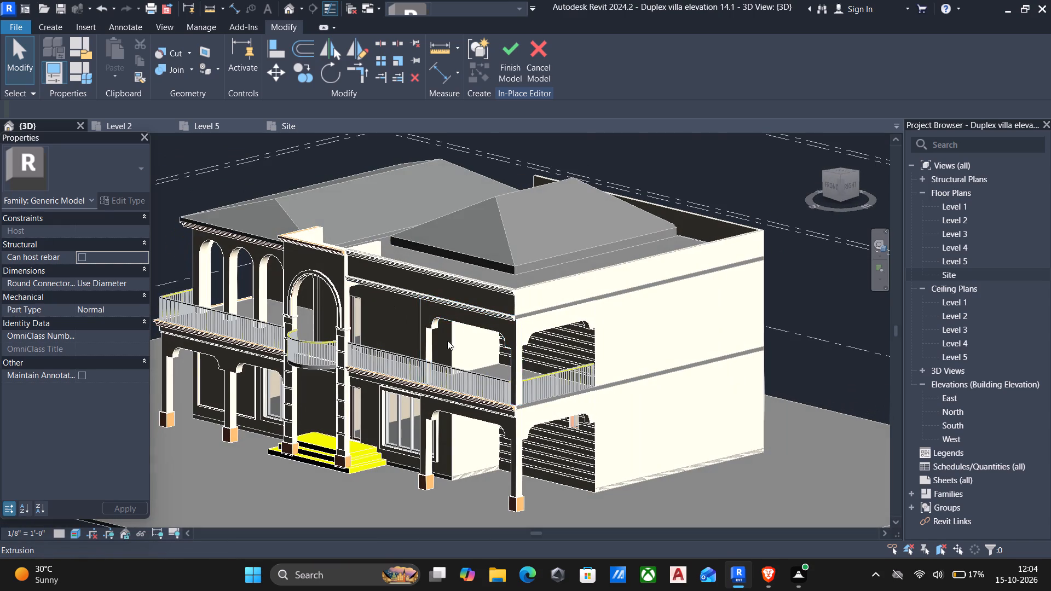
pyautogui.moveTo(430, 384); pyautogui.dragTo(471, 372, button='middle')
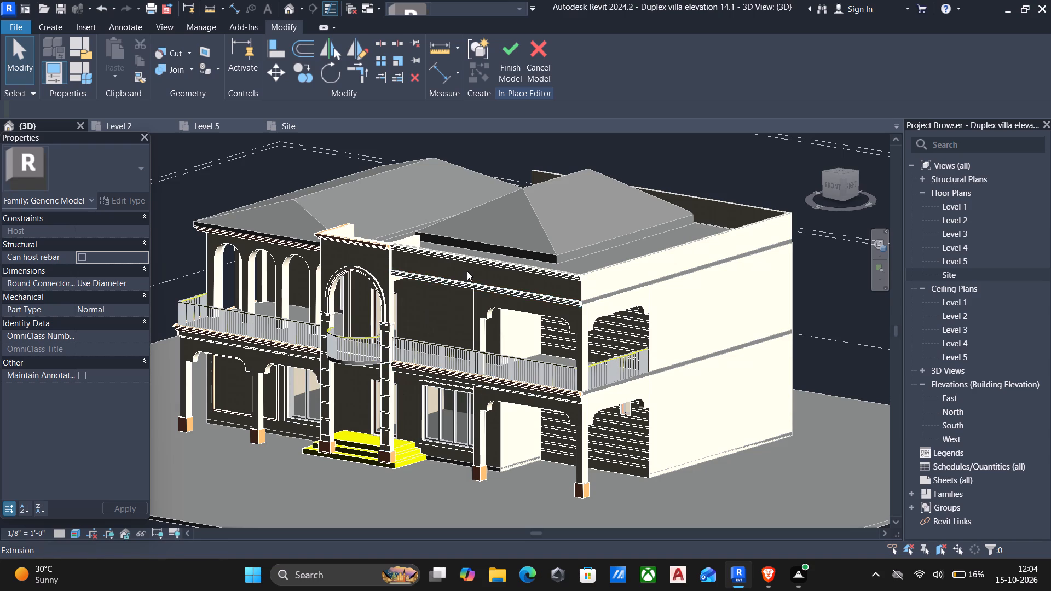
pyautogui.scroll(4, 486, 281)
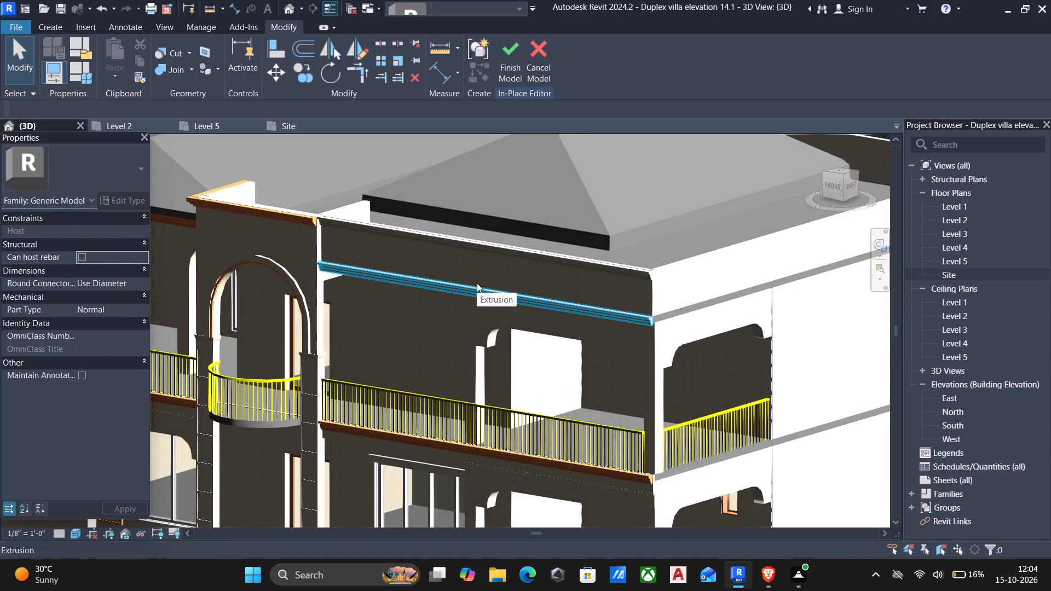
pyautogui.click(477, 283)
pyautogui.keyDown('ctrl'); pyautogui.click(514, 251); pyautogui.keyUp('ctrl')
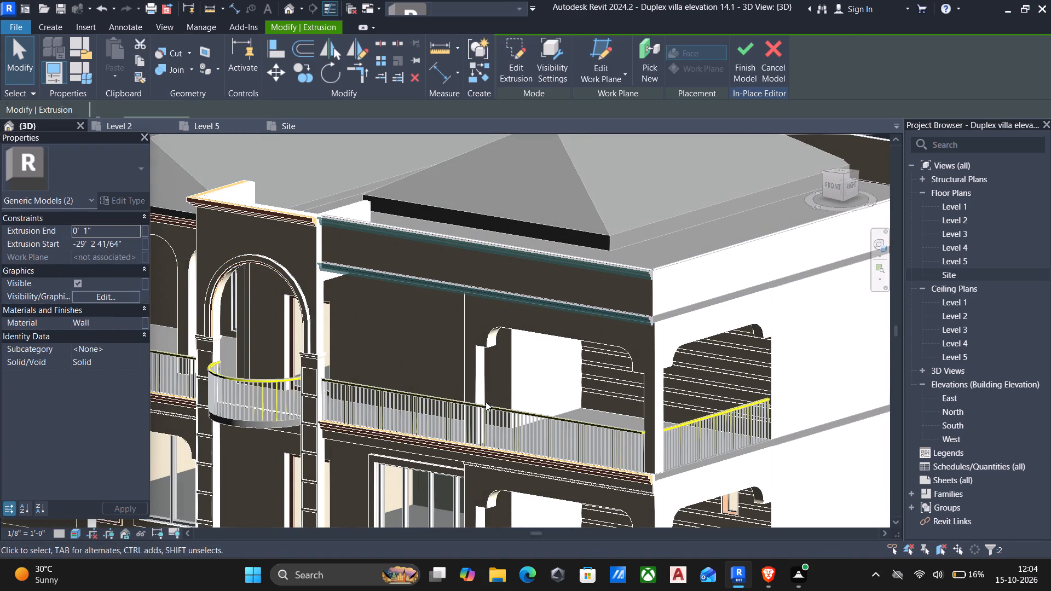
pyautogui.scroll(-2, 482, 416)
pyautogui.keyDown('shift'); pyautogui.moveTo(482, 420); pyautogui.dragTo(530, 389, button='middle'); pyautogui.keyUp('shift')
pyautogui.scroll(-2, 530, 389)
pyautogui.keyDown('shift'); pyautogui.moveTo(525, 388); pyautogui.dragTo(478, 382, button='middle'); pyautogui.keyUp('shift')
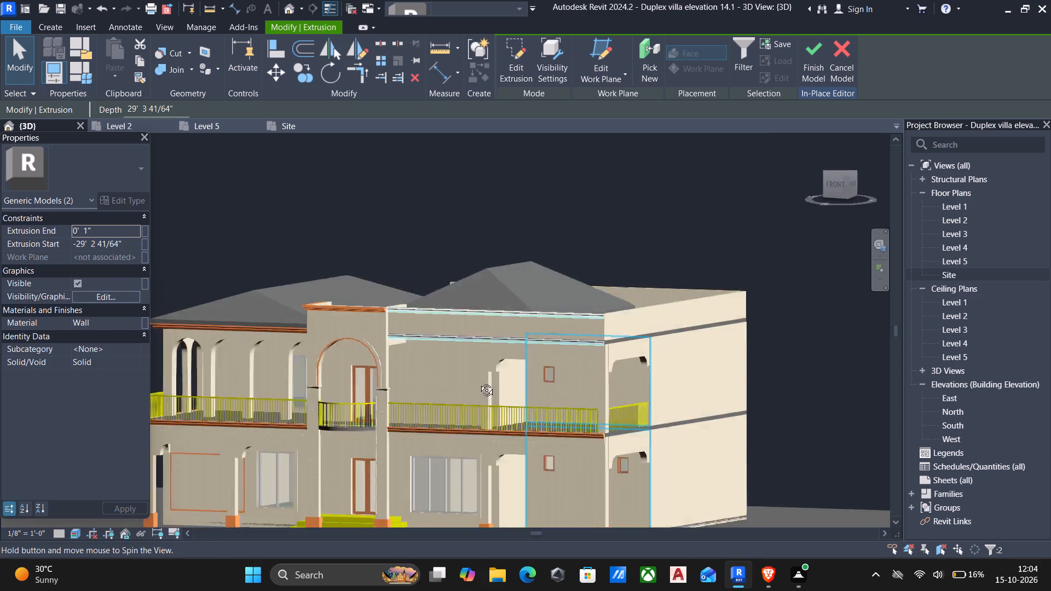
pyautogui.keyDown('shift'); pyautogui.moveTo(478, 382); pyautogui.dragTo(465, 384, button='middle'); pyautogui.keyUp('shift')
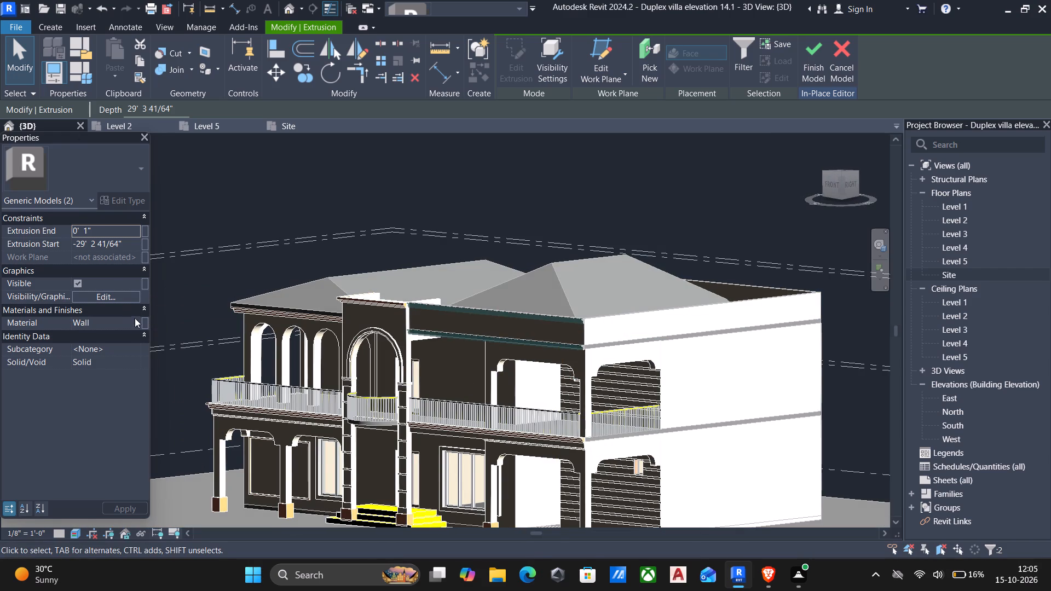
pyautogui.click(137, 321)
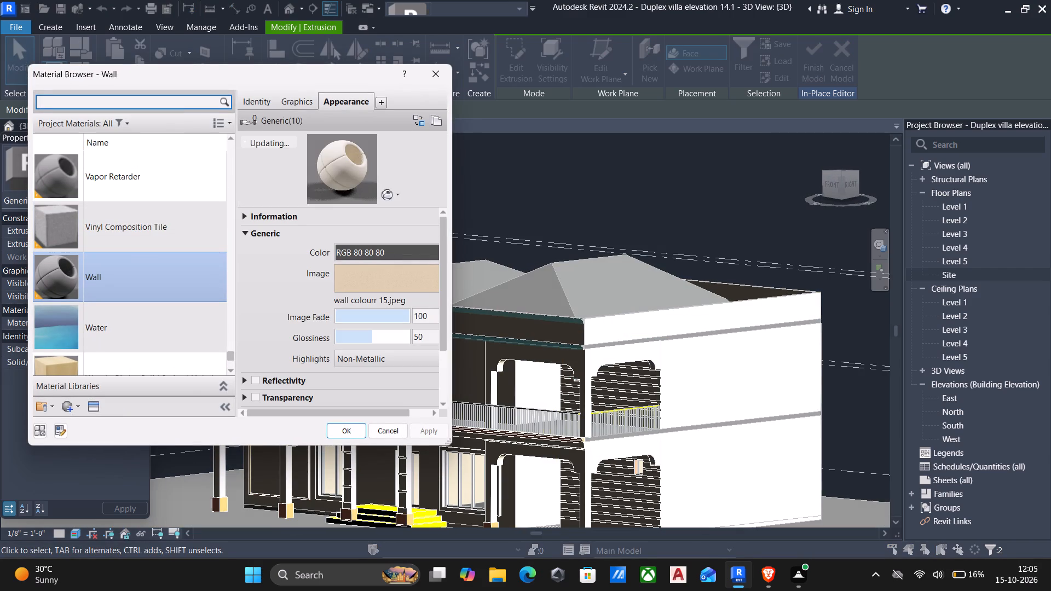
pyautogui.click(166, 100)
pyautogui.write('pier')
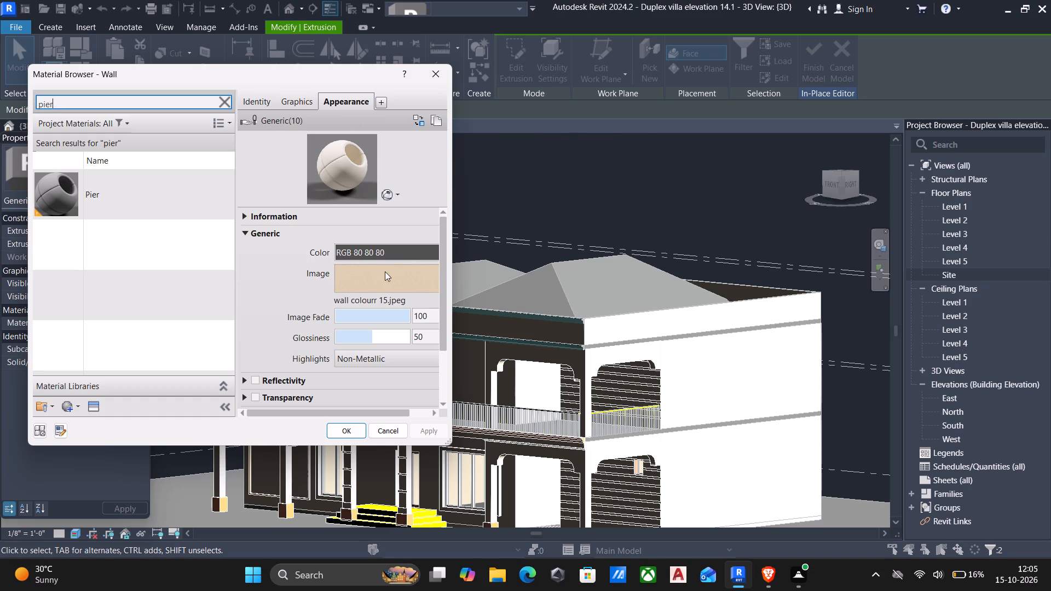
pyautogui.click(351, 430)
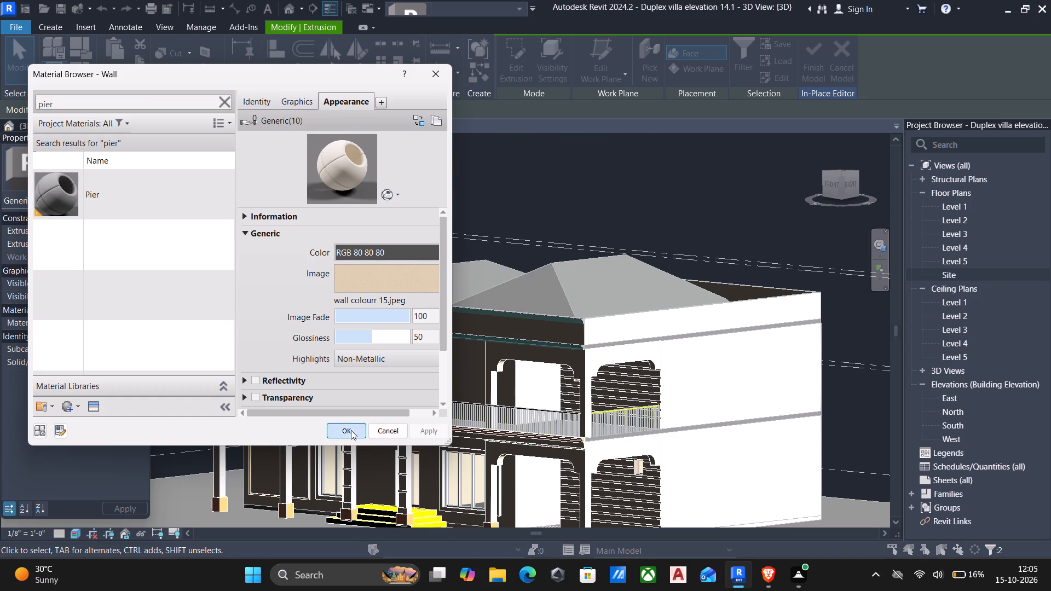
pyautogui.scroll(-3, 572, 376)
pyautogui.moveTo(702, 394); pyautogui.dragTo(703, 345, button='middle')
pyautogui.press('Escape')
# Finish the in-place model and dismiss the save reminder without saving the project.
pyautogui.scroll(3, 690, 416)
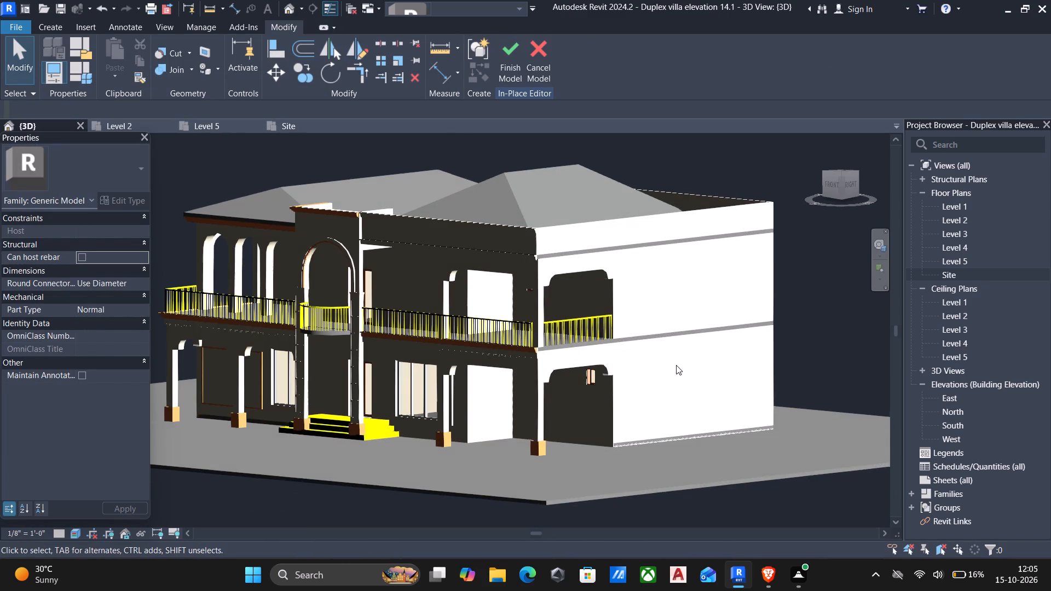
pyautogui.scroll(4, 666, 364)
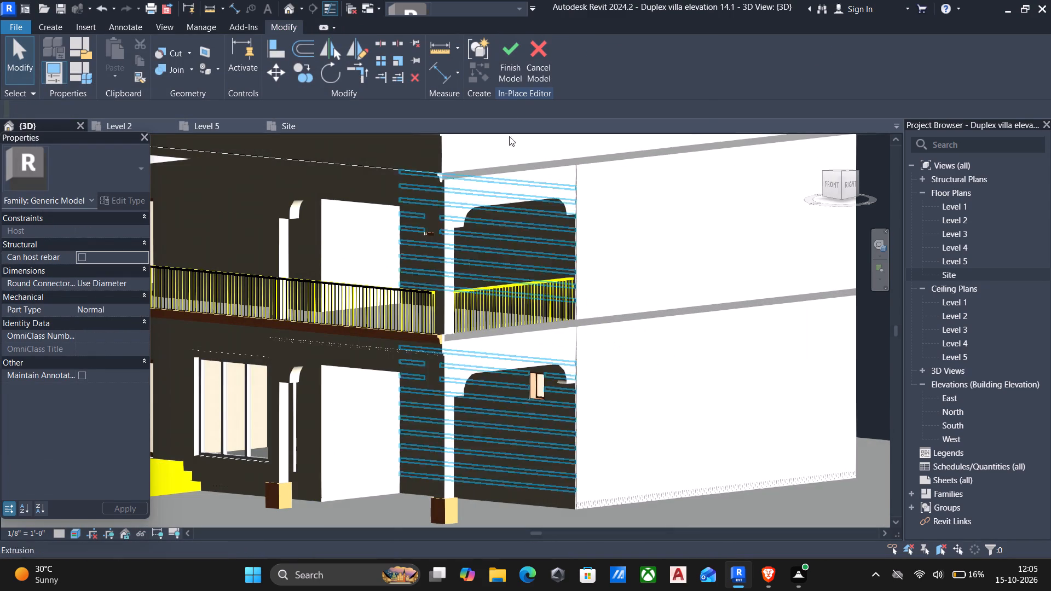
pyautogui.click(506, 49)
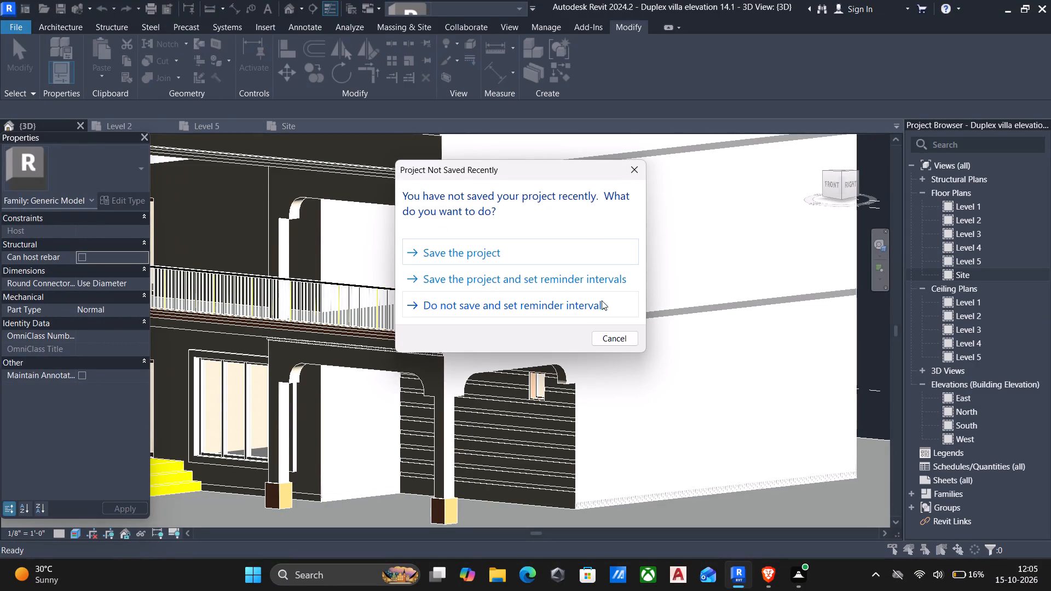
pyautogui.click(616, 337)
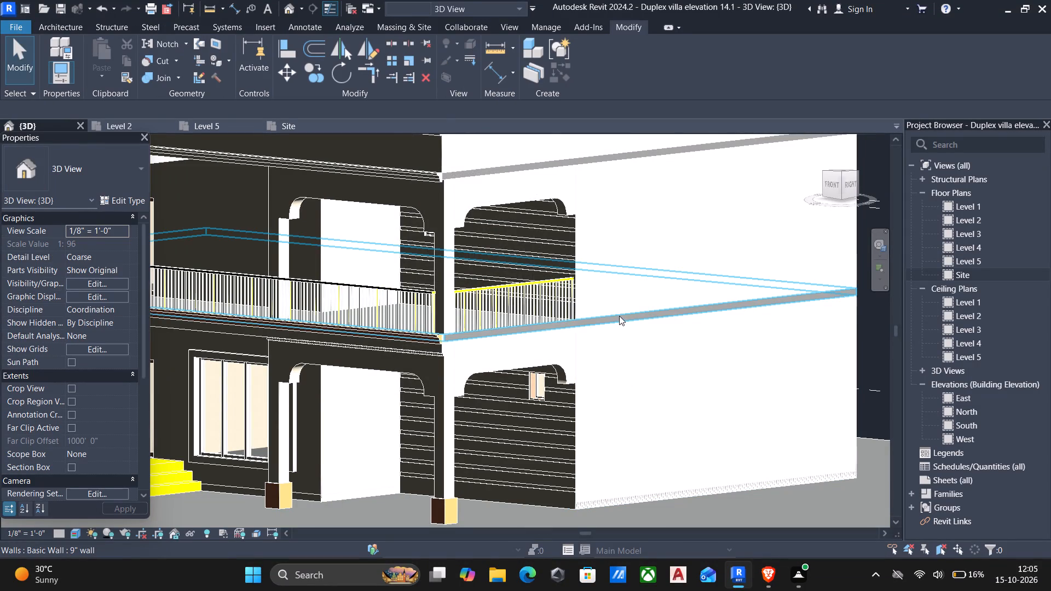
# Assign the Wall material to the Structure [1] layer of the Level 2 slab's 6" floor type.
pyautogui.click(619, 316)
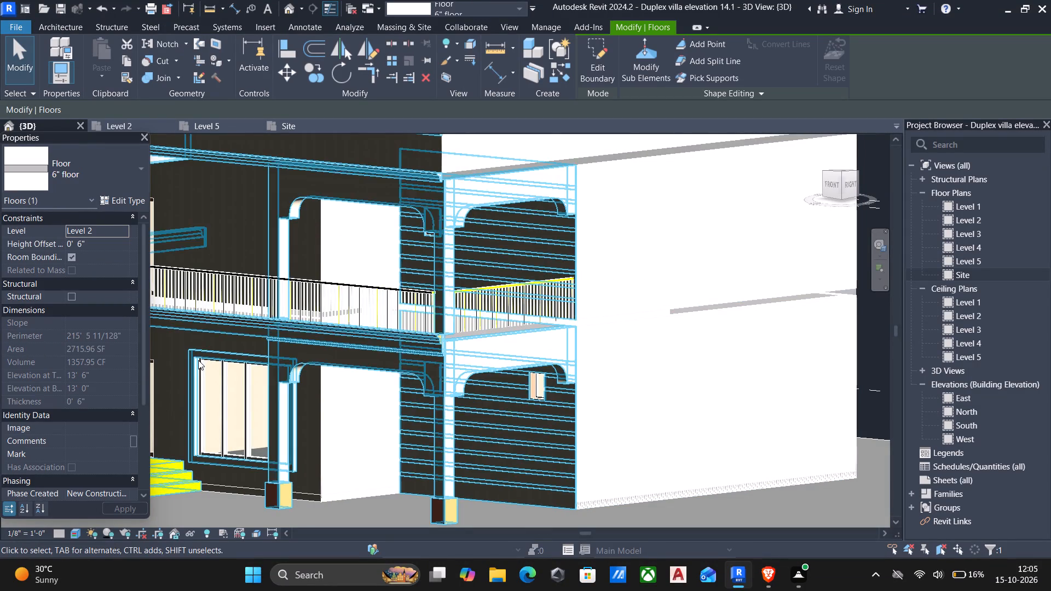
pyautogui.click(121, 201)
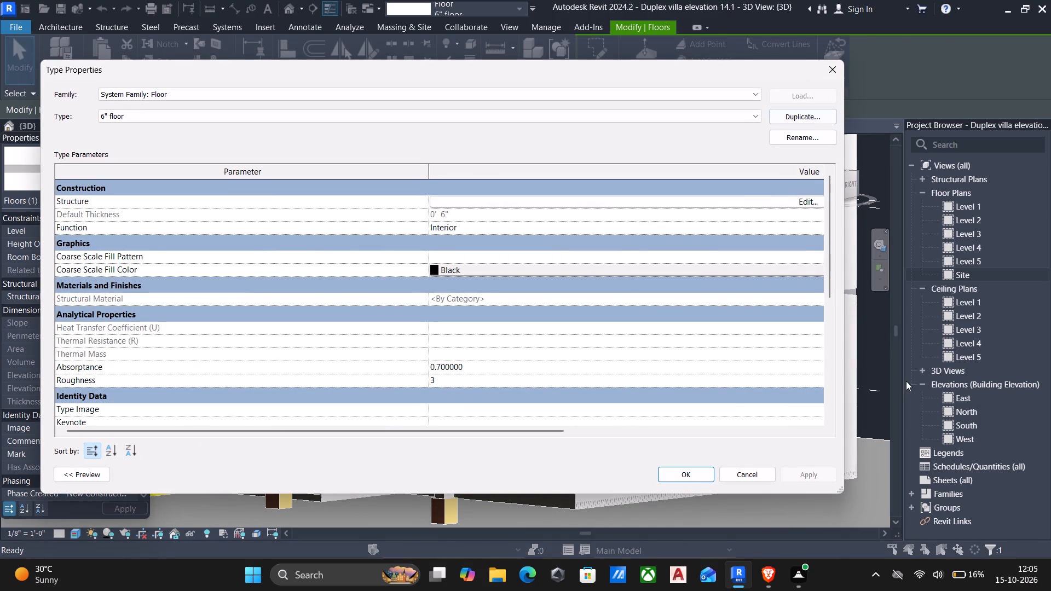
pyautogui.click(801, 202)
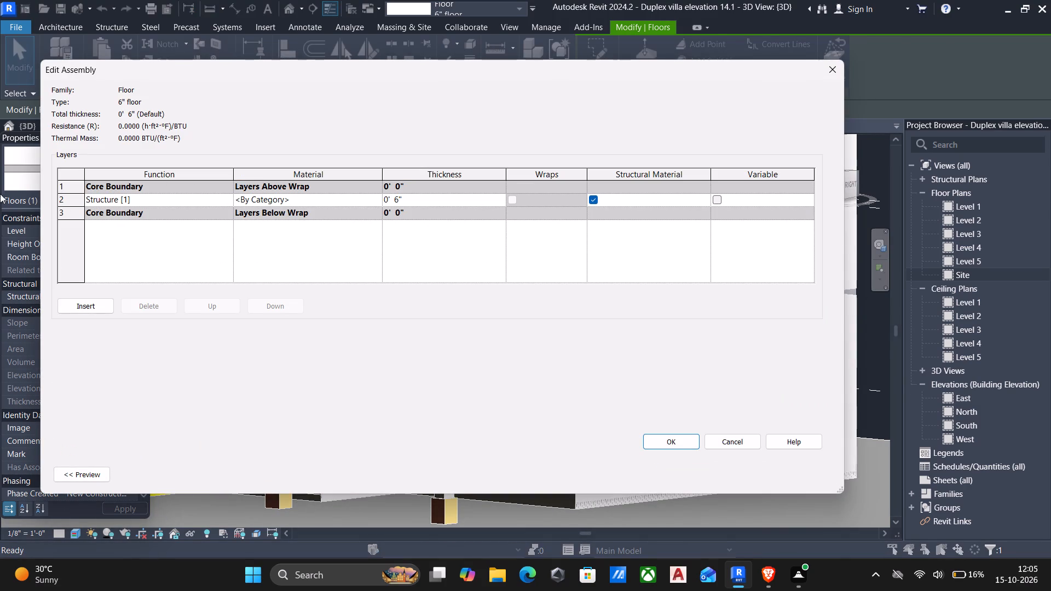
pyautogui.click(375, 198)
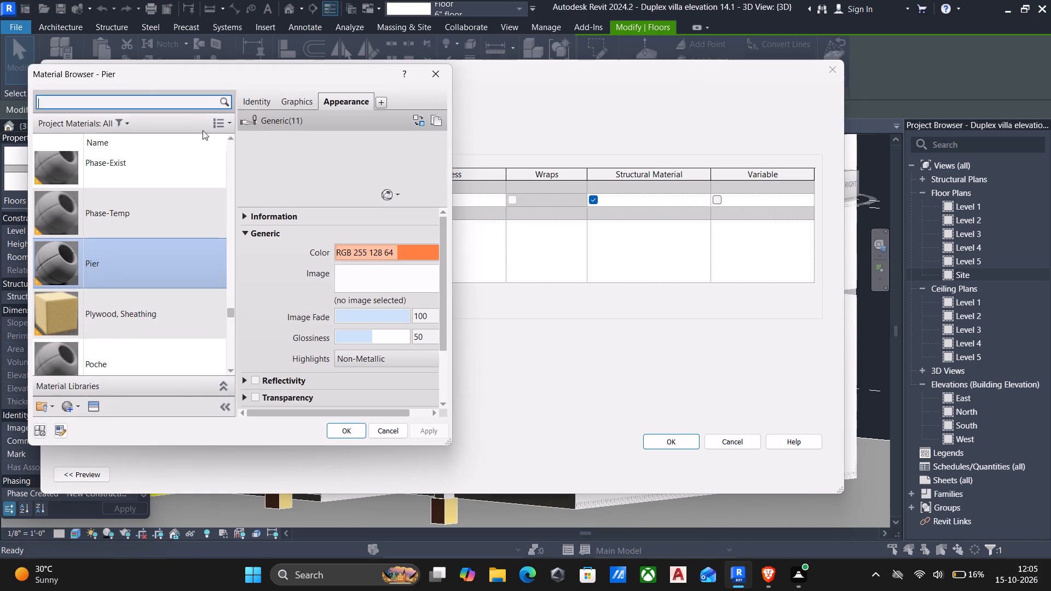
pyautogui.click(136, 107)
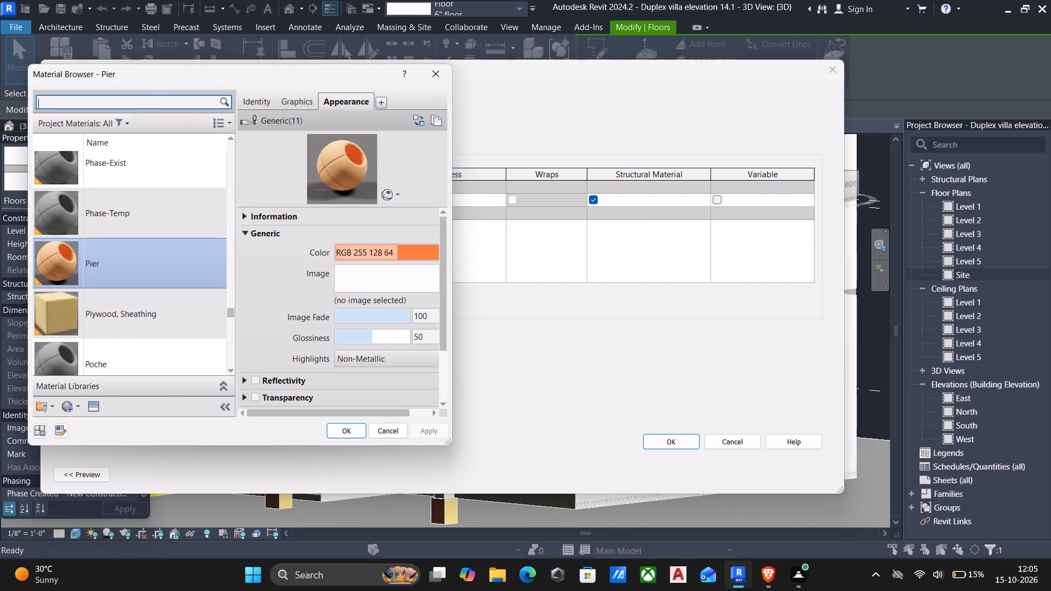
pyautogui.write('wall')
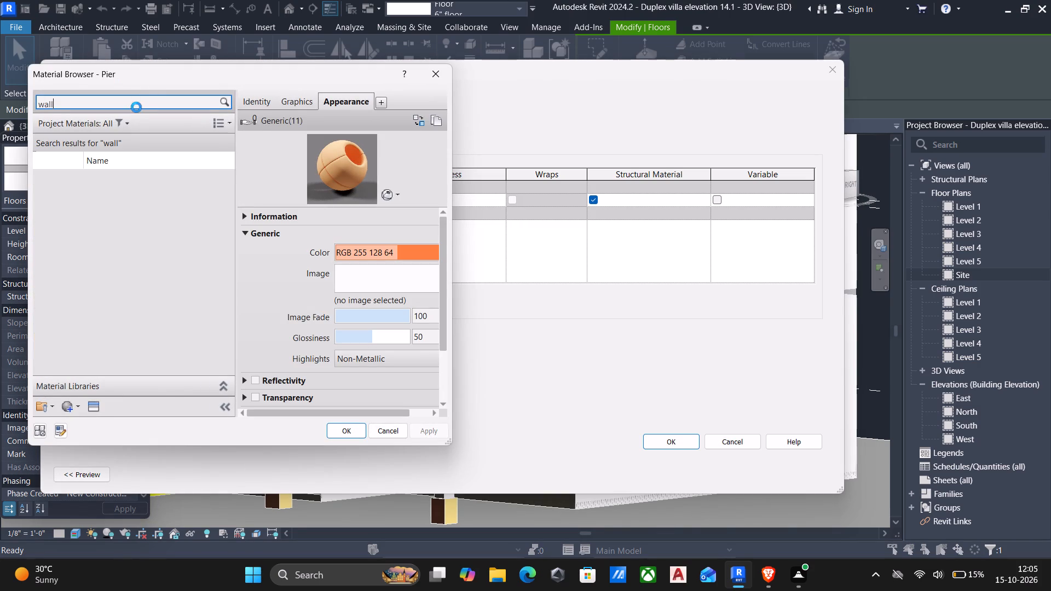
pyautogui.scroll(-6, 141, 212)
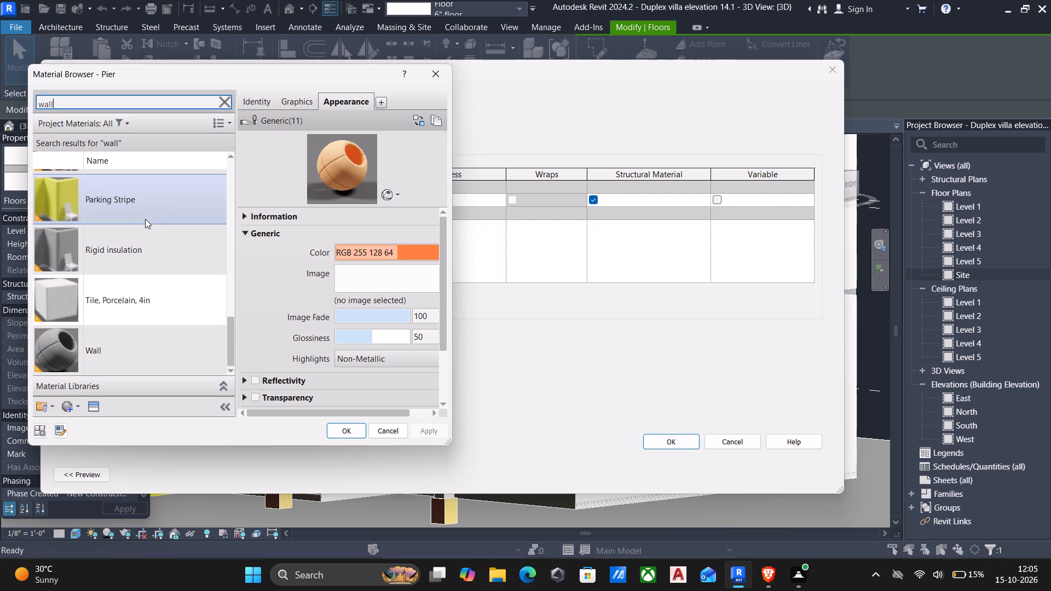
pyautogui.moveTo(134, 332); pyautogui.dragTo(131, 338)
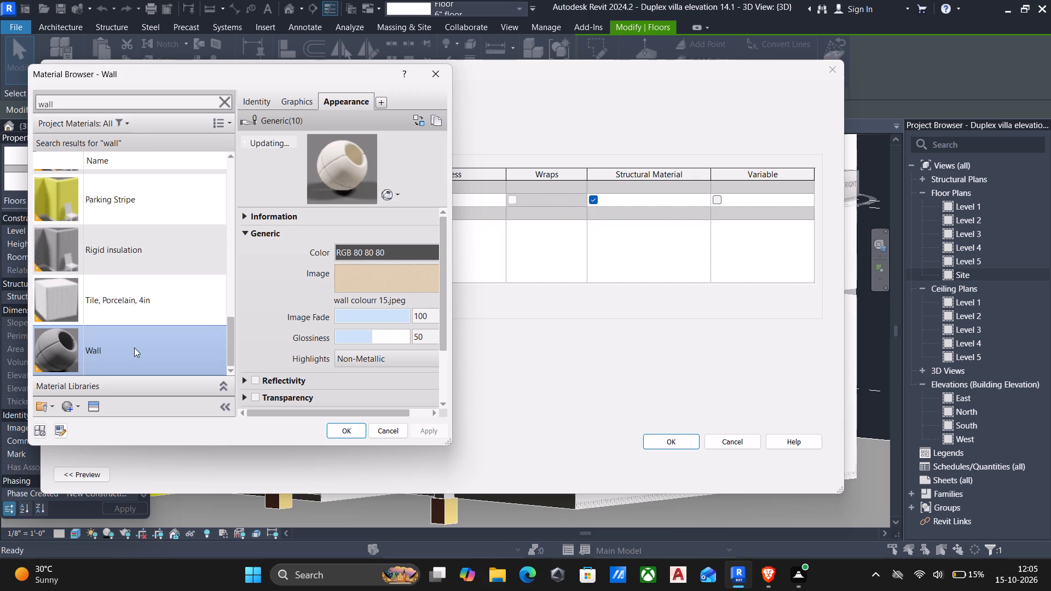
pyautogui.click(345, 425)
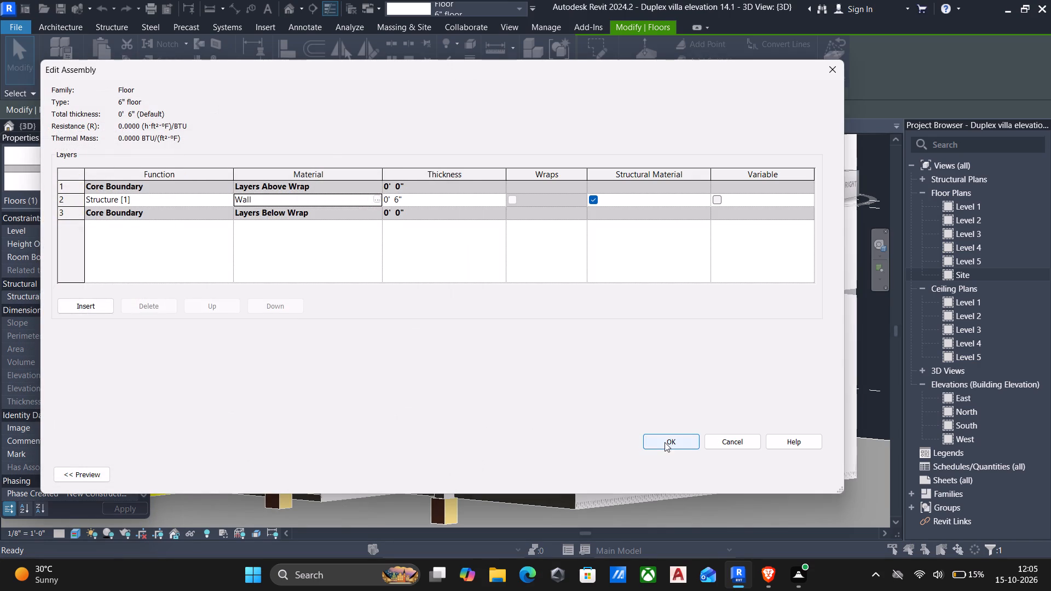
pyautogui.click(663, 442)
pyautogui.click(809, 472)
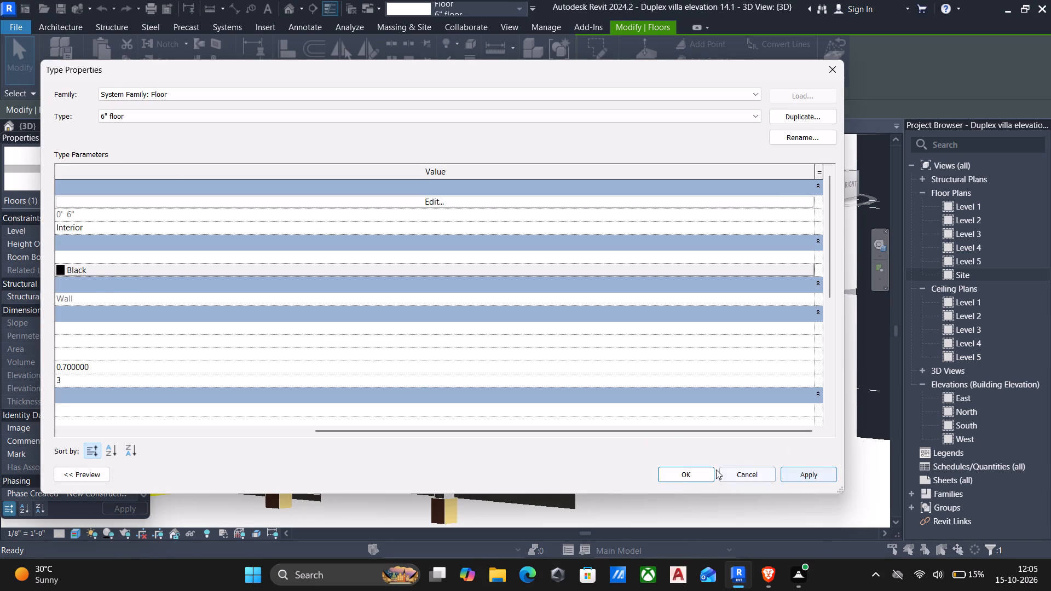
pyautogui.click(697, 473)
# Reopen the front facade's generic model, containing the walls, arches and trims, for in-place editing.
pyautogui.scroll(-6, 669, 422)
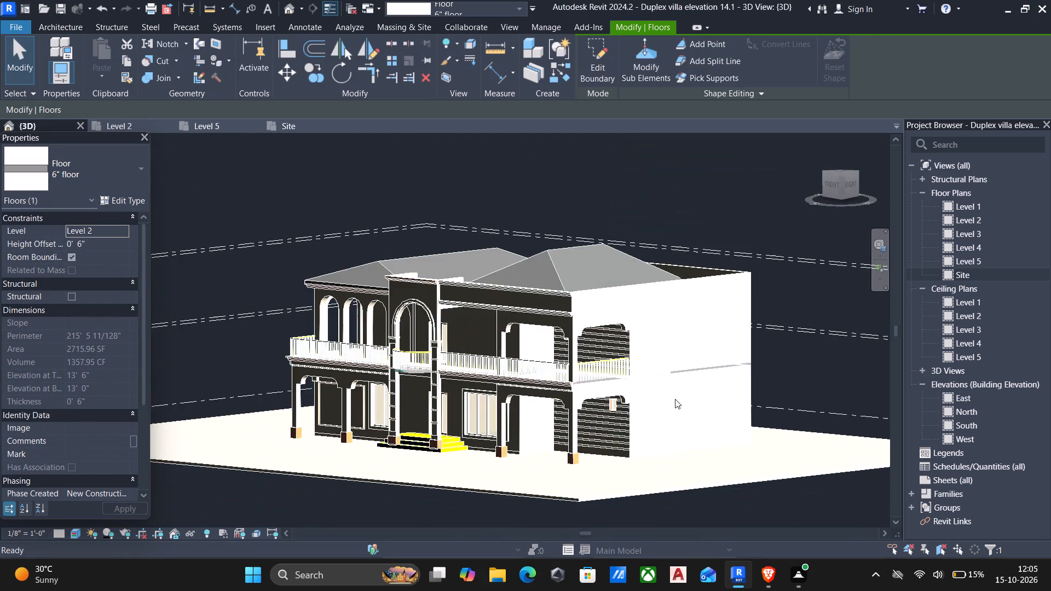
pyautogui.scroll(-5, 675, 399)
pyautogui.keyDown('shift'); pyautogui.moveTo(673, 398); pyautogui.dragTo(680, 398, button='middle'); pyautogui.keyUp('shift')
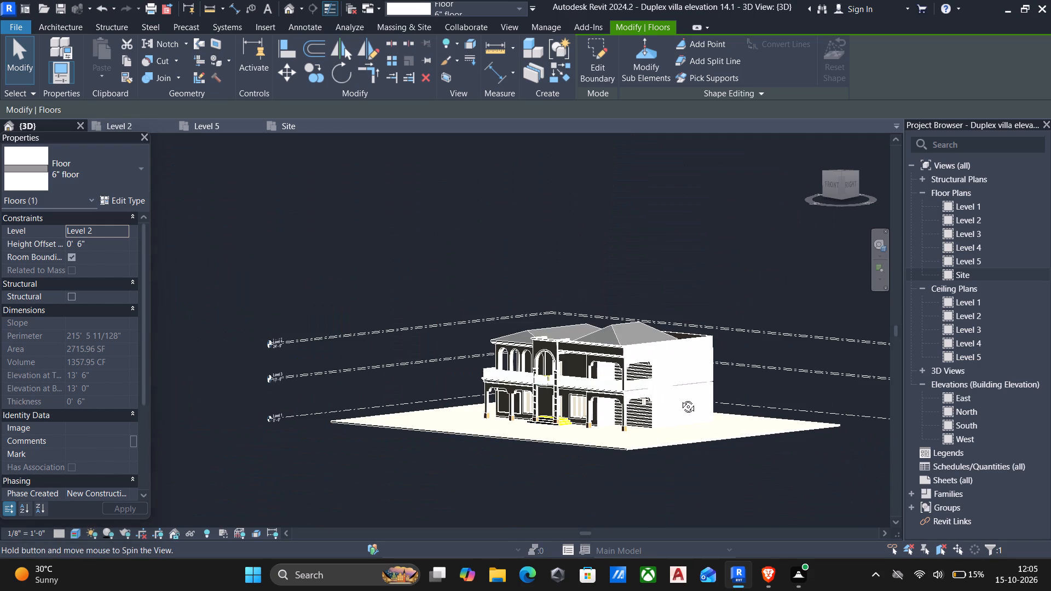
pyautogui.keyDown('shift'); pyautogui.moveTo(680, 398); pyautogui.dragTo(782, 443, button='middle'); pyautogui.keyUp('shift')
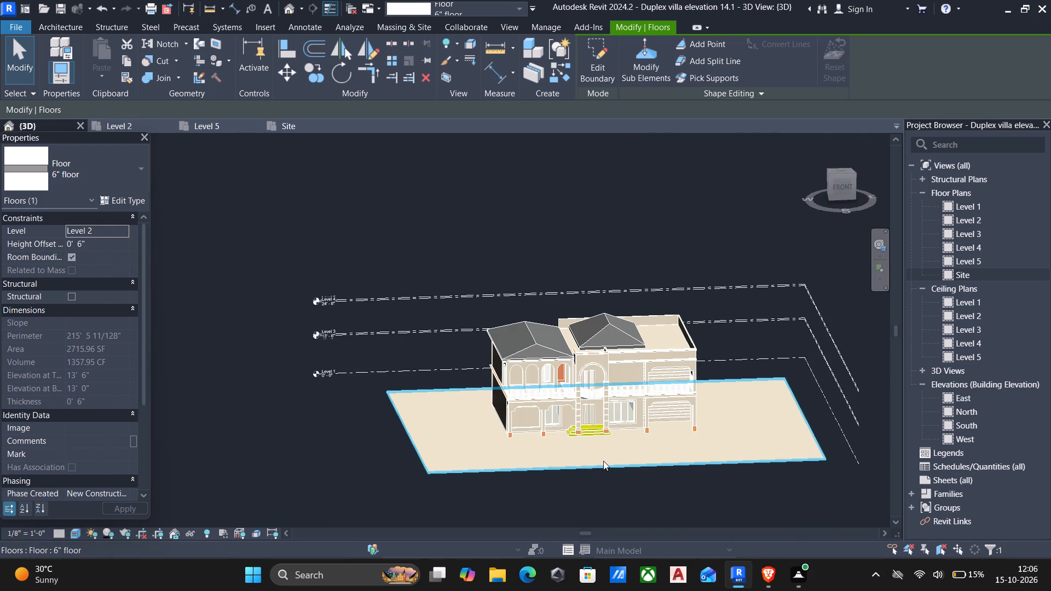
pyautogui.scroll(3, 587, 401)
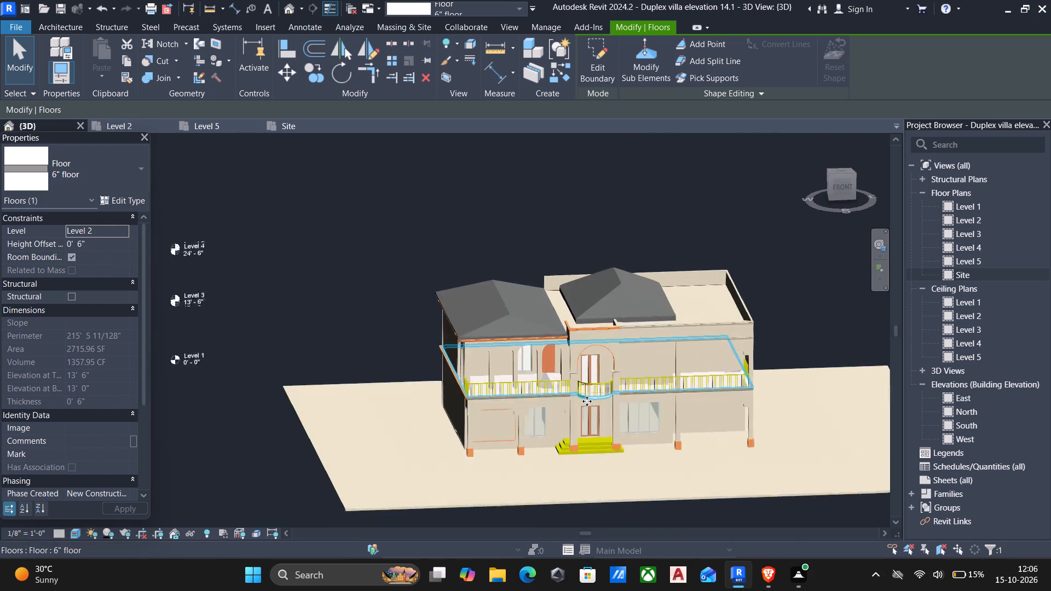
pyautogui.scroll(3, 587, 401)
pyautogui.scroll(5, 598, 314)
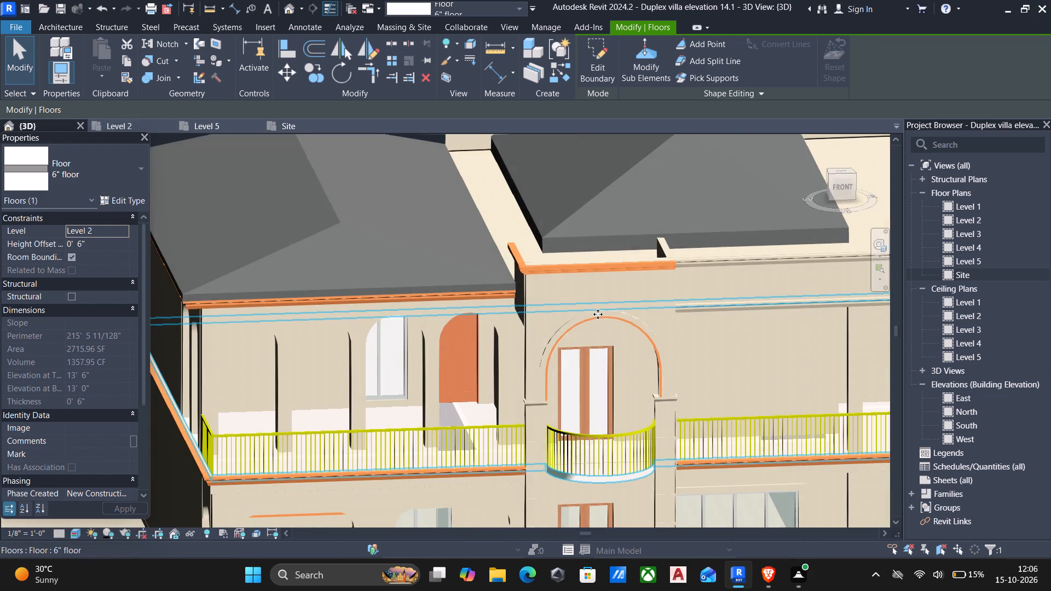
pyautogui.click(738, 262)
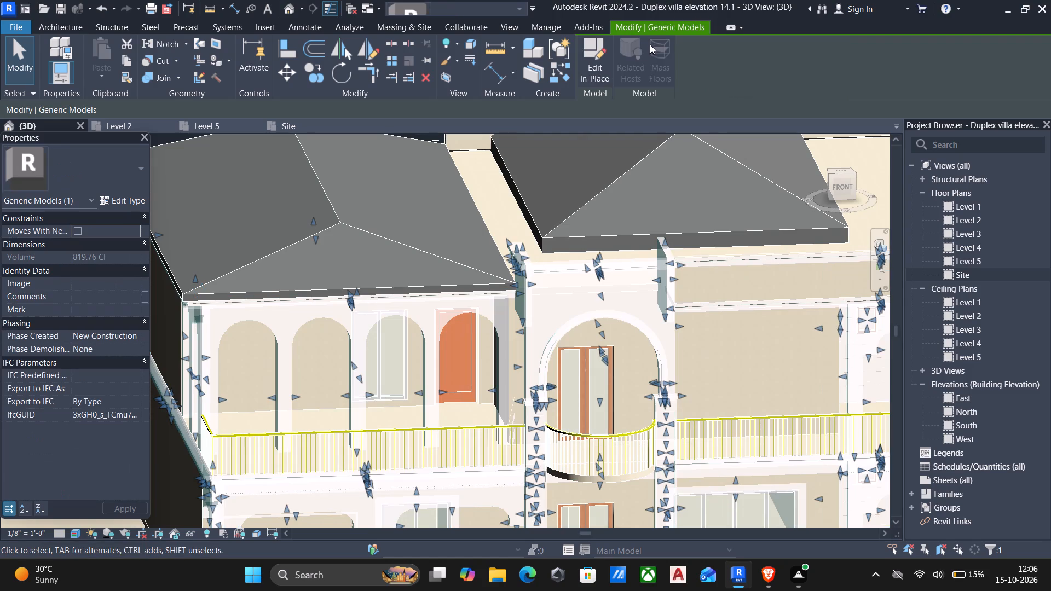
pyautogui.click(593, 57)
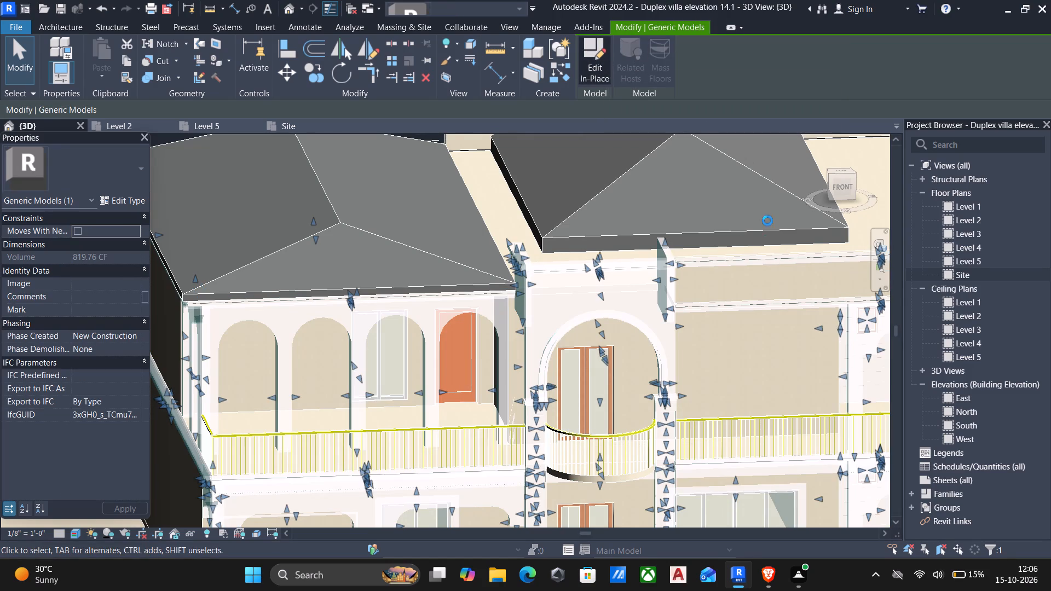
# Assign the Pier material to the two horizontal trims on the right wing's front, the parapet trim and the band below it.
pyautogui.scroll(3, 762, 281)
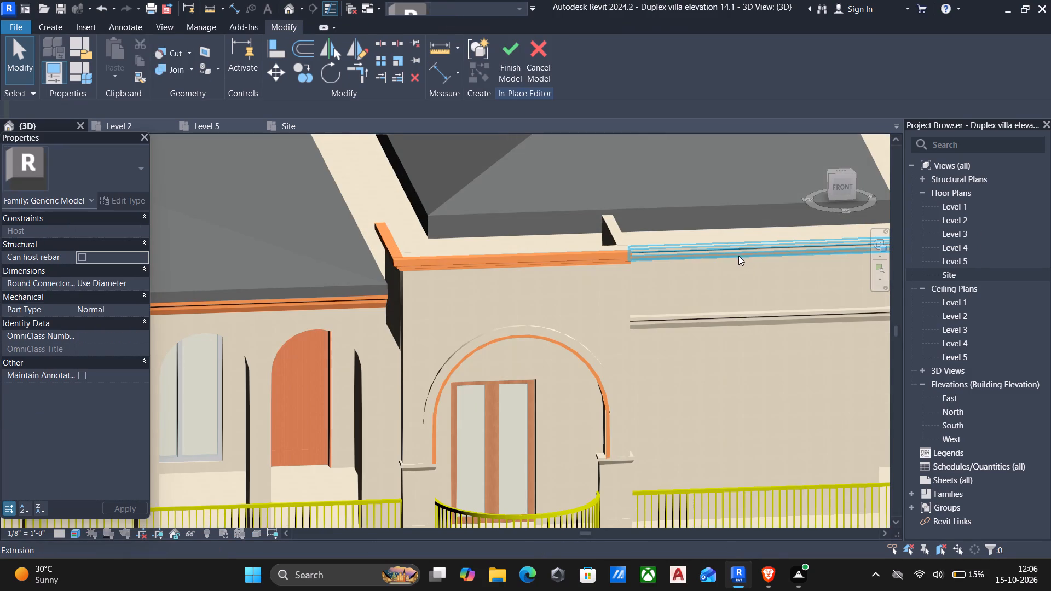
pyautogui.click(736, 252)
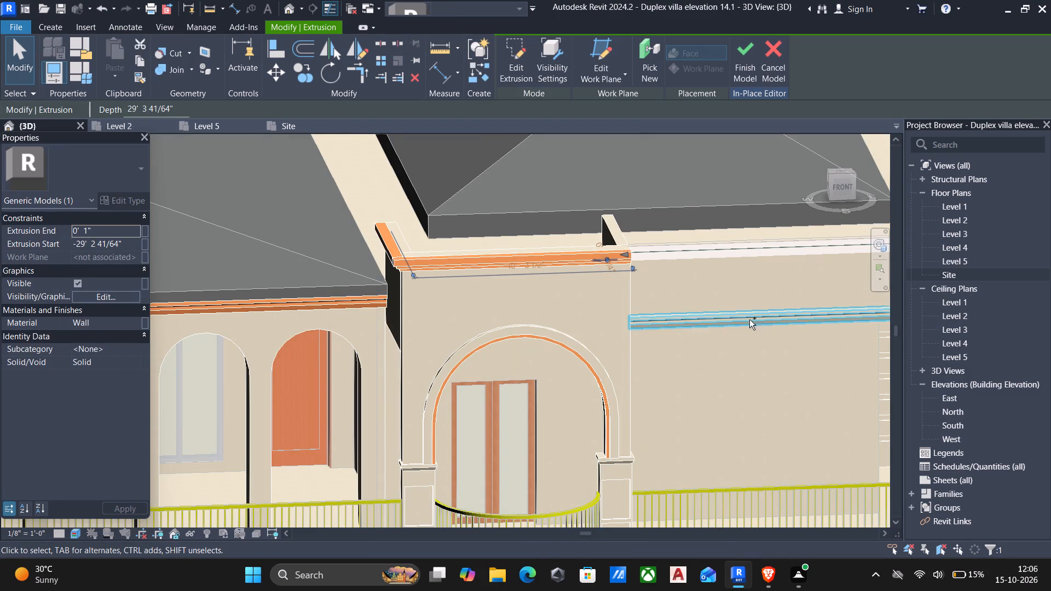
pyautogui.keyDown('ctrl'); pyautogui.click(747, 323); pyautogui.keyUp('ctrl')
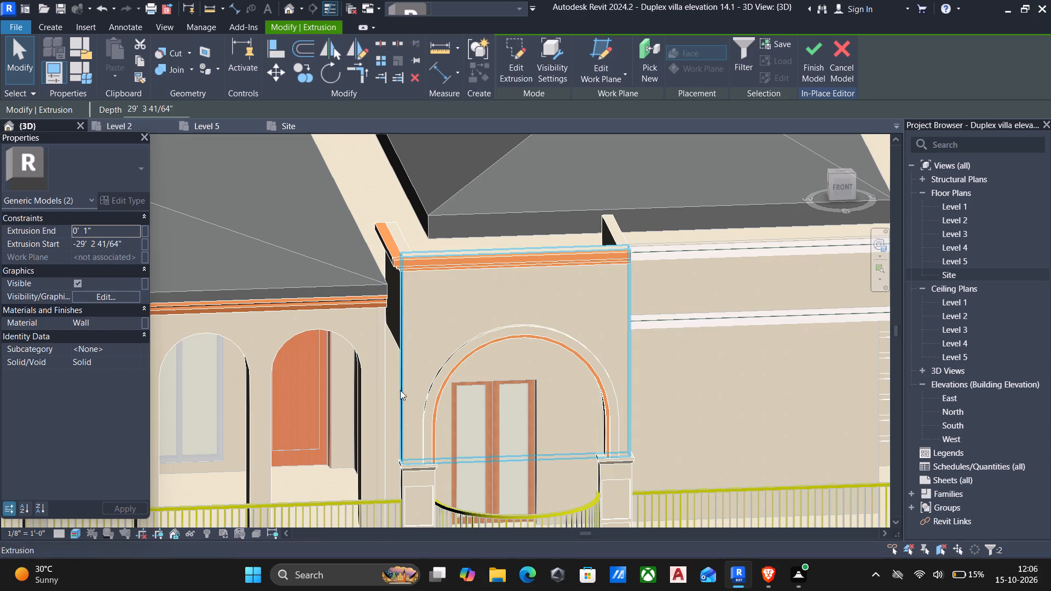
pyautogui.click(136, 323)
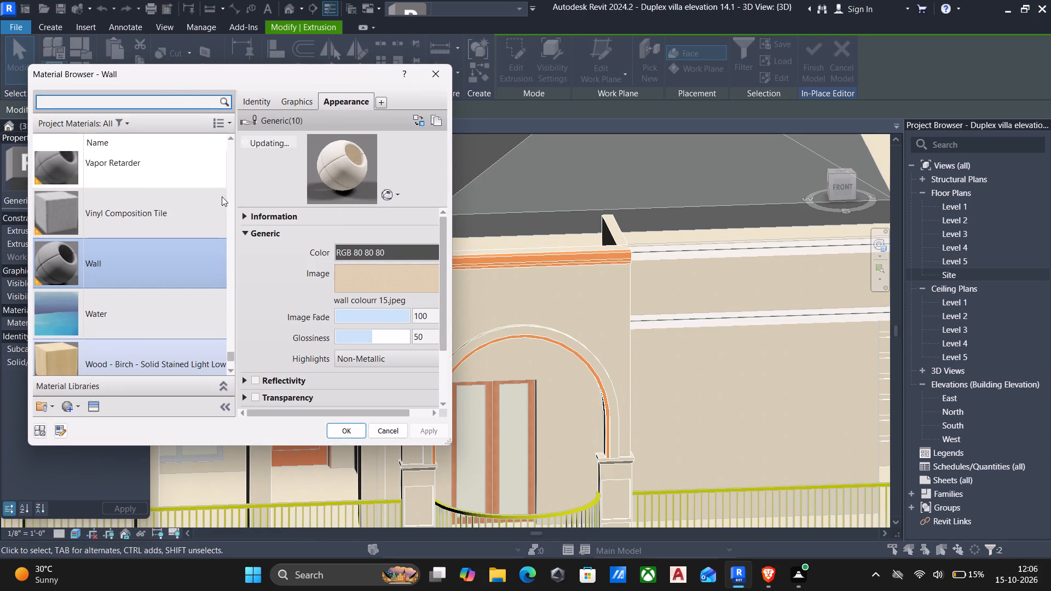
pyautogui.scroll(-1, 205, 194)
pyautogui.click(150, 106)
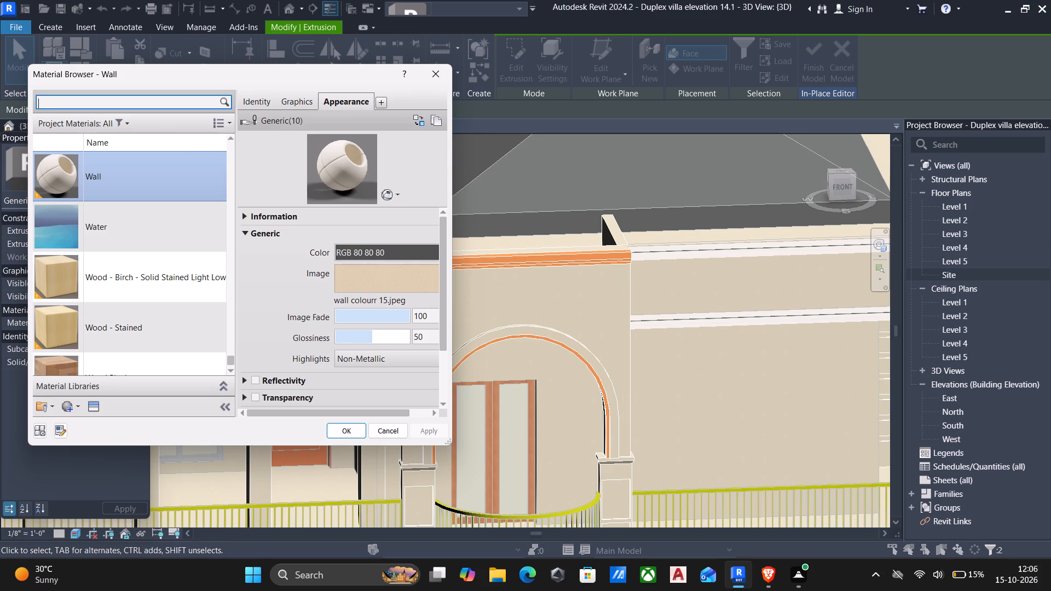
pyautogui.write('pier')
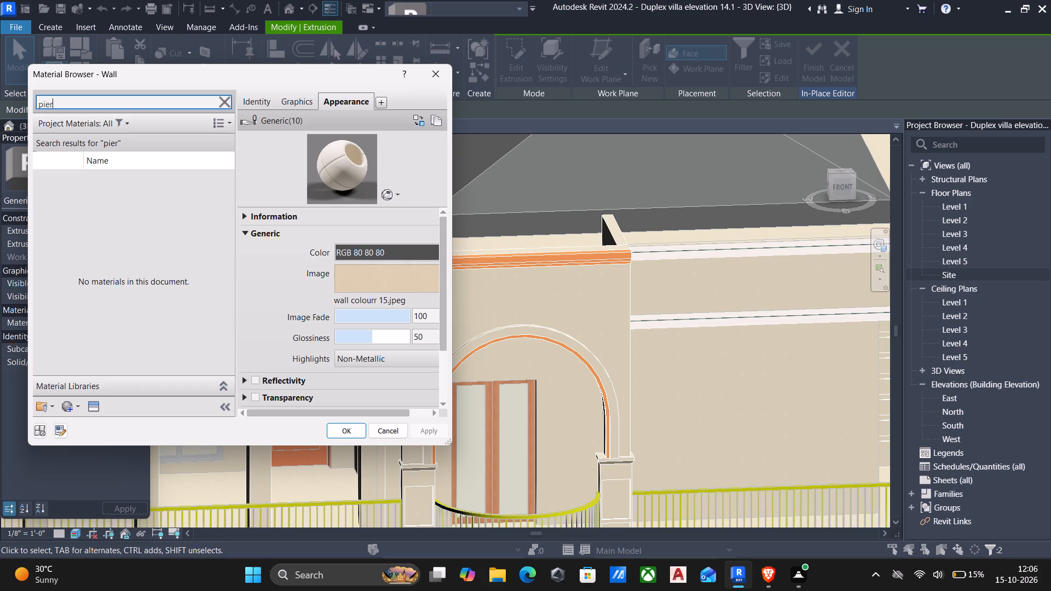
pyautogui.click(169, 202)
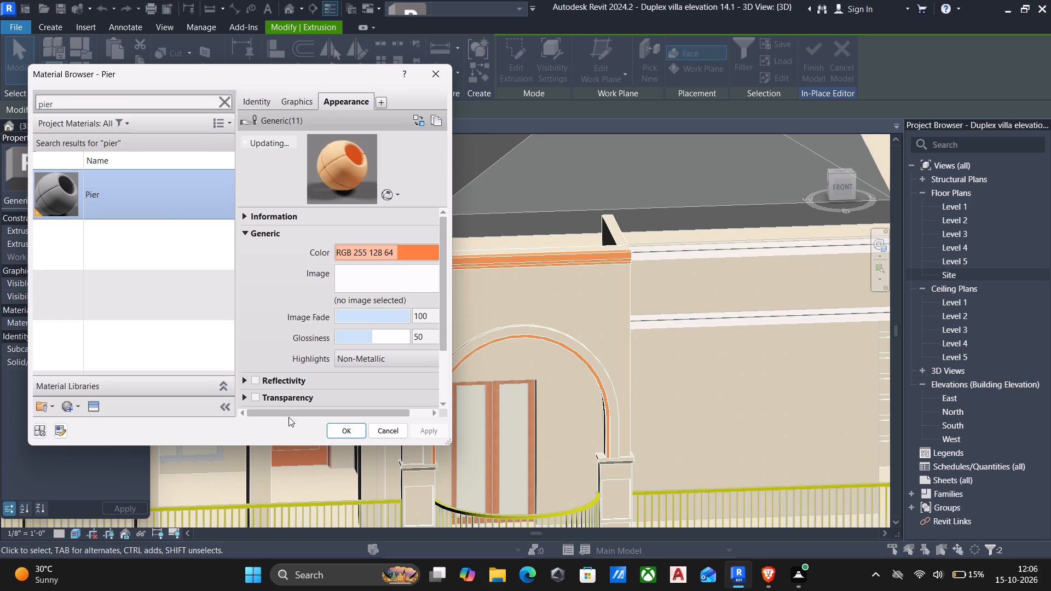
pyautogui.click(338, 426)
pyautogui.scroll(-1, 698, 350)
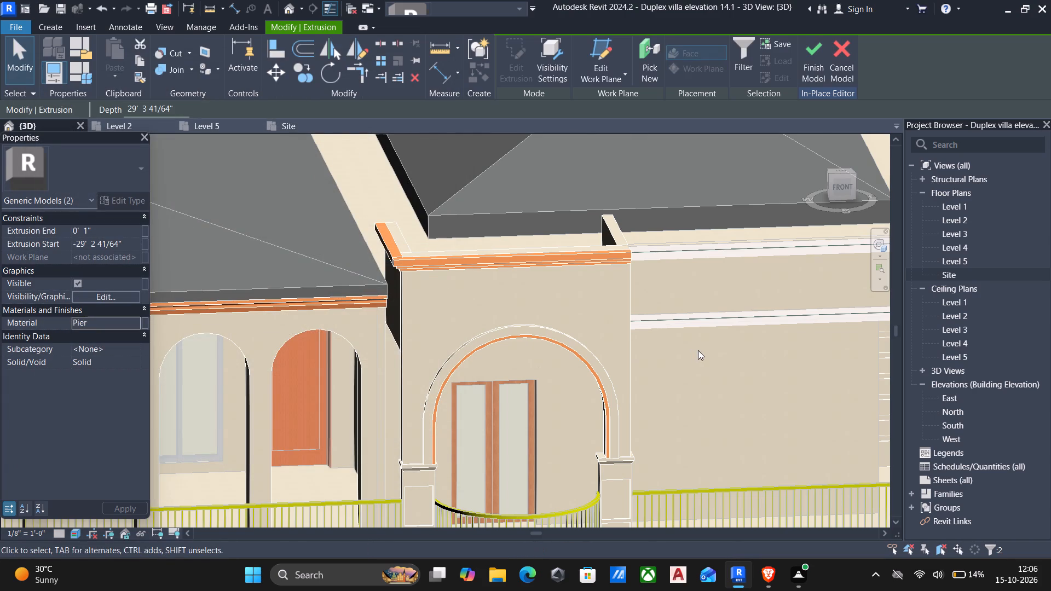
pyautogui.scroll(-1, 698, 350)
pyautogui.press('Escape')
# Examine the front facade's trims, arches, railings and piers from several angles and distances.
pyautogui.scroll(-2, 679, 335)
pyautogui.keyDown('shift'); pyautogui.moveTo(672, 335); pyautogui.dragTo(603, 356, button='middle'); pyautogui.keyUp('shift')
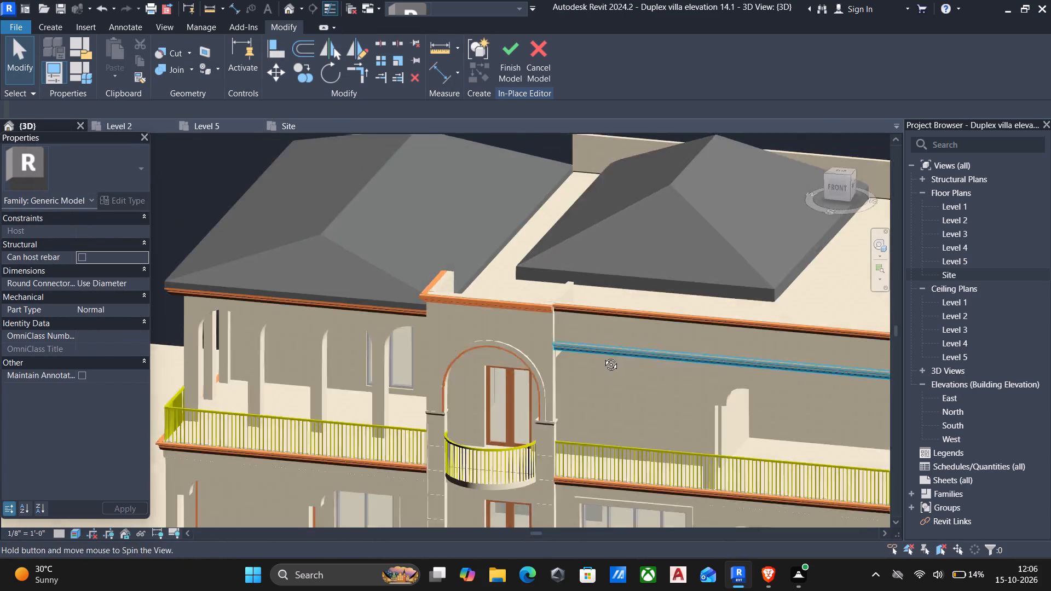
pyautogui.keyDown('shift'); pyautogui.moveTo(603, 356); pyautogui.dragTo(700, 321, button='middle'); pyautogui.keyUp('shift')
pyautogui.moveTo(683, 371); pyautogui.dragTo(661, 351, button='middle')
pyautogui.press('Escape')
pyautogui.moveTo(656, 352); pyautogui.dragTo(494, 323, button='middle')
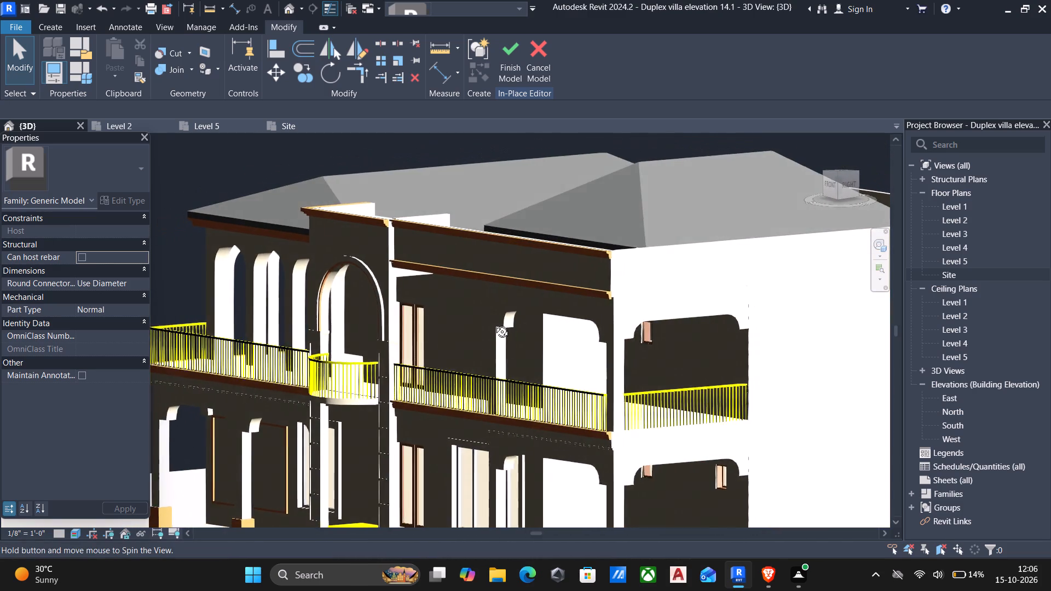
pyautogui.moveTo(494, 323); pyautogui.dragTo(534, 313, button='middle')
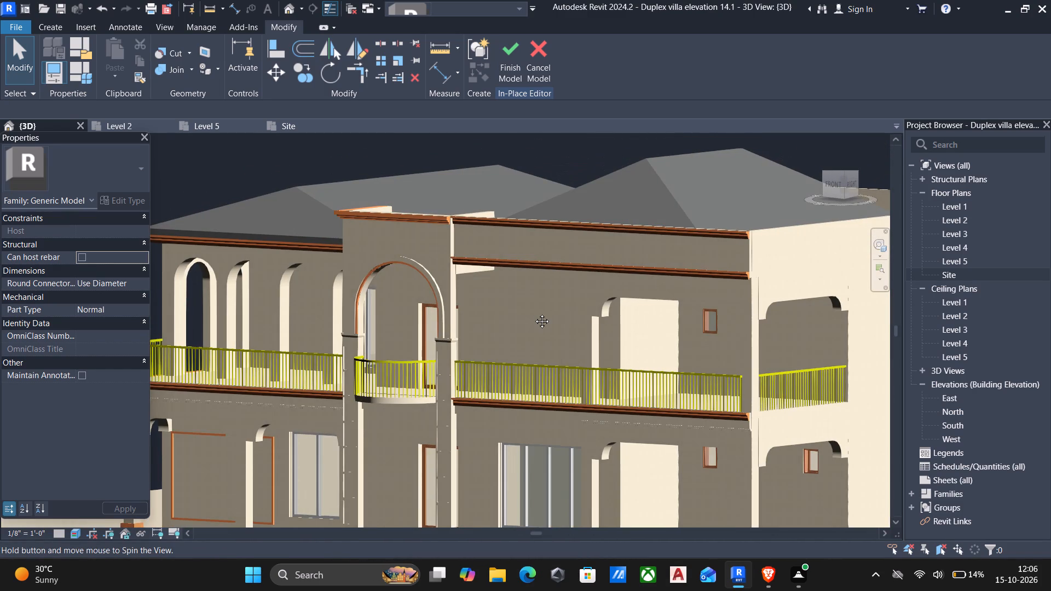
pyautogui.moveTo(534, 313); pyautogui.dragTo(587, 304, button='middle')
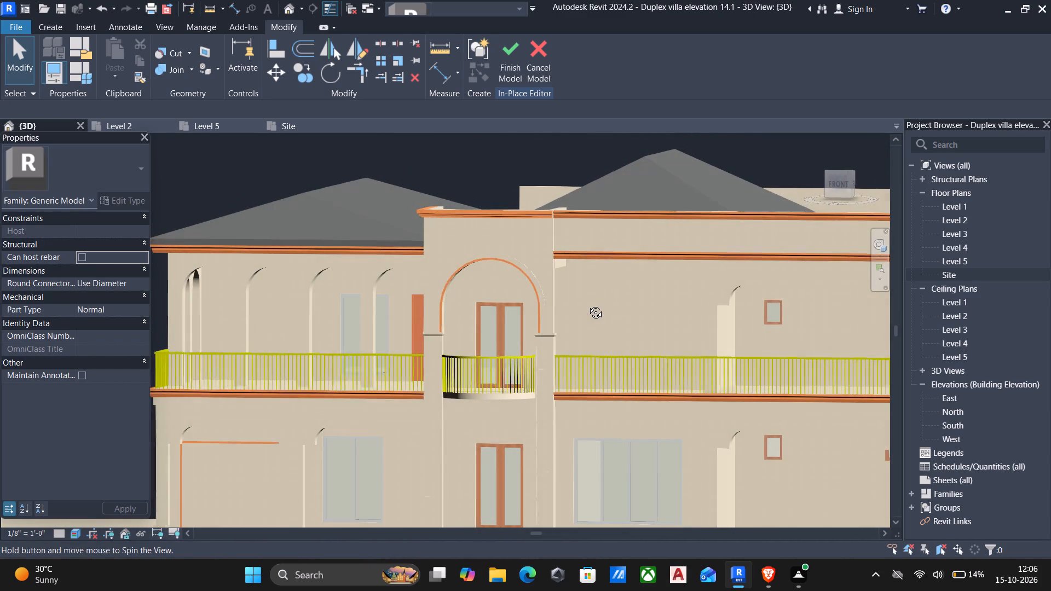
pyautogui.moveTo(587, 304); pyautogui.dragTo(588, 304, button='middle')
pyautogui.moveTo(814, 356); pyautogui.dragTo(710, 316, button='middle')
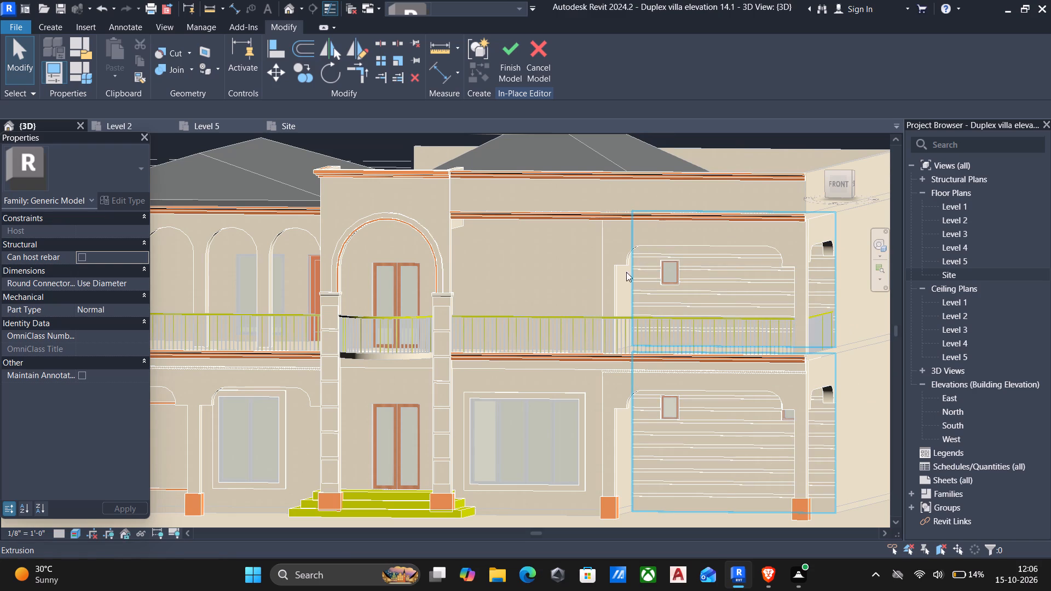
pyautogui.moveTo(470, 310); pyautogui.dragTo(580, 282, button='middle')
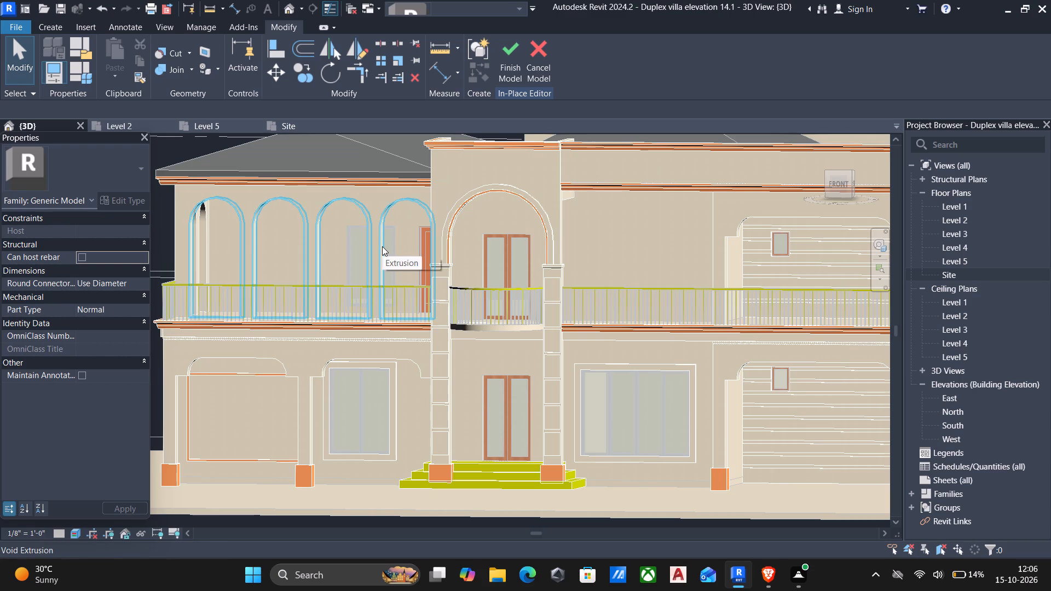
pyautogui.moveTo(327, 291); pyautogui.dragTo(359, 293, button='middle')
pyautogui.scroll(-3, 428, 321)
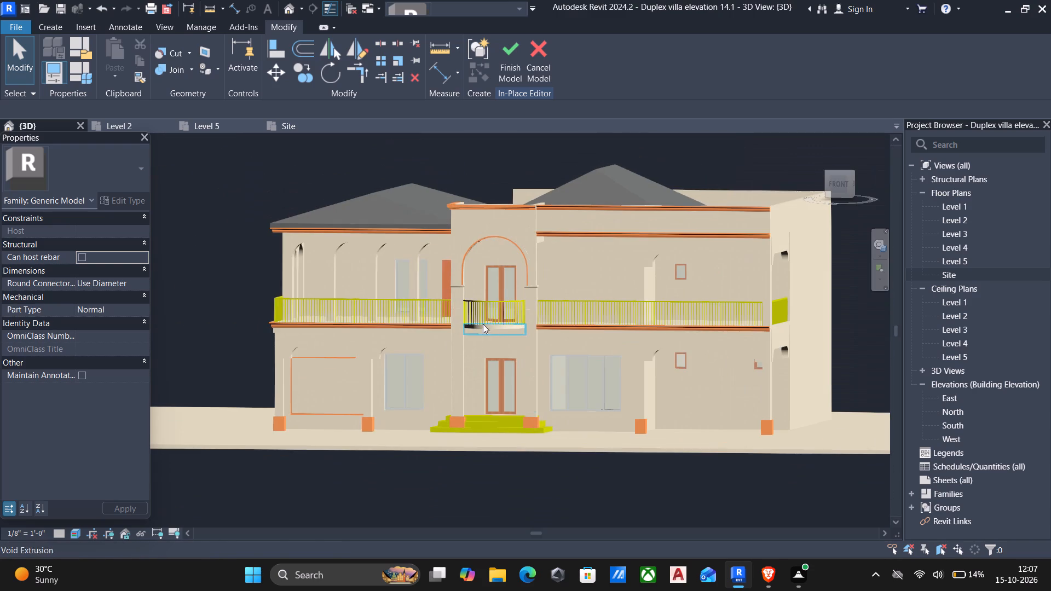
pyautogui.moveTo(484, 324); pyautogui.dragTo(453, 325, button='middle')
pyautogui.scroll(-3, 479, 313)
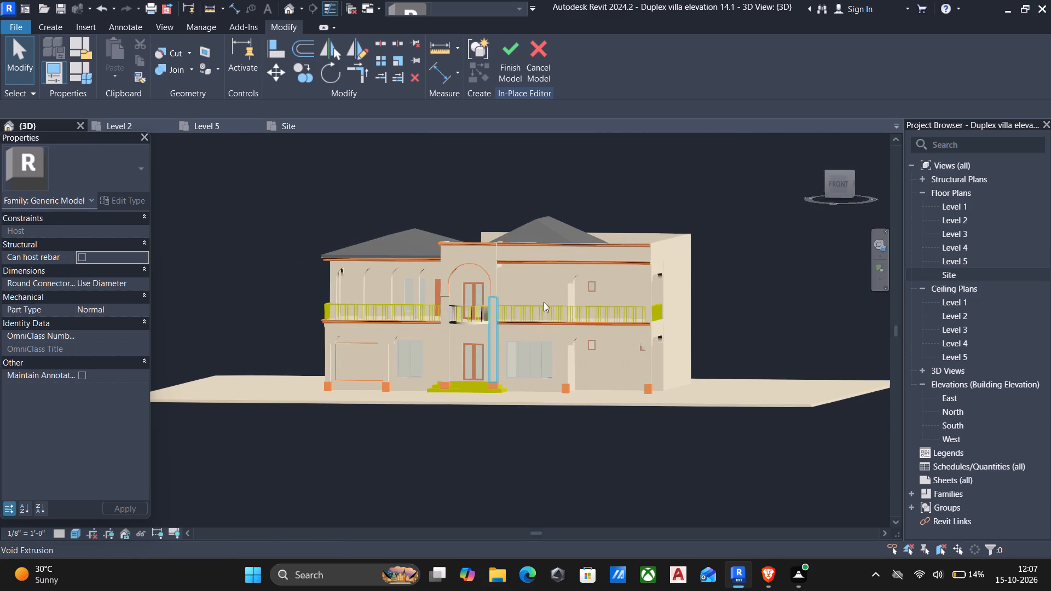
pyautogui.keyDown('shift'); pyautogui.moveTo(556, 313); pyautogui.dragTo(528, 361, button='middle'); pyautogui.keyUp('shift')
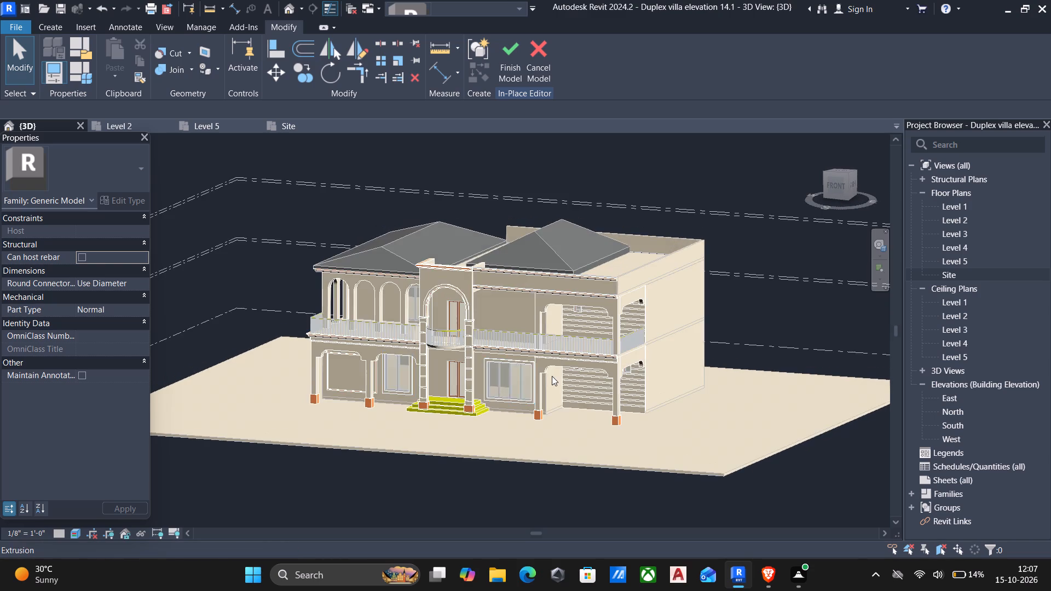
pyautogui.scroll(10, 555, 376)
pyautogui.scroll(2, 486, 360)
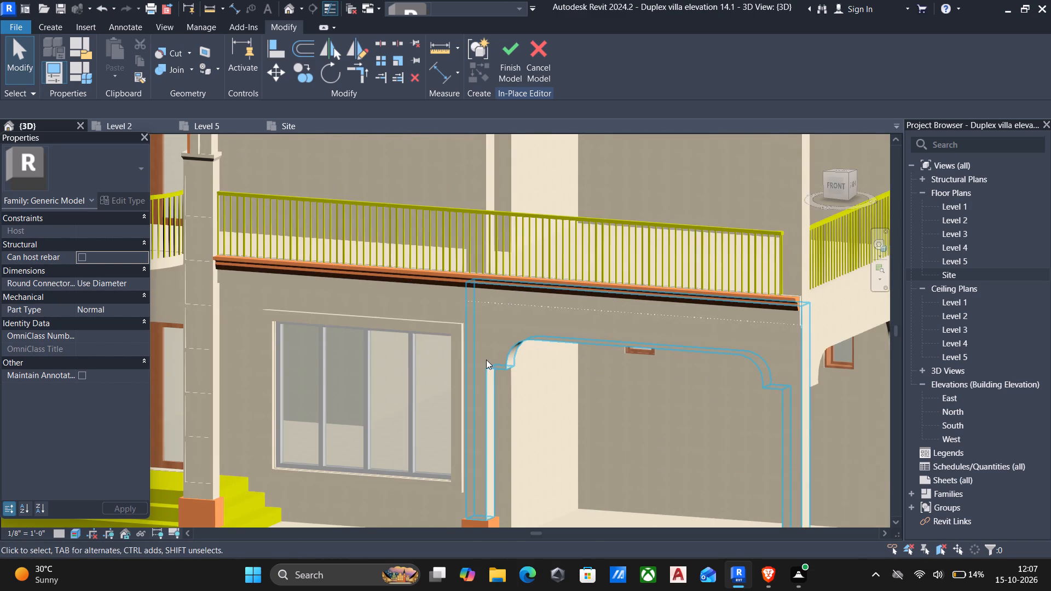
pyautogui.scroll(2, 486, 360)
pyautogui.scroll(-11, 557, 328)
pyautogui.moveTo(518, 302); pyautogui.dragTo(634, 352, button='middle')
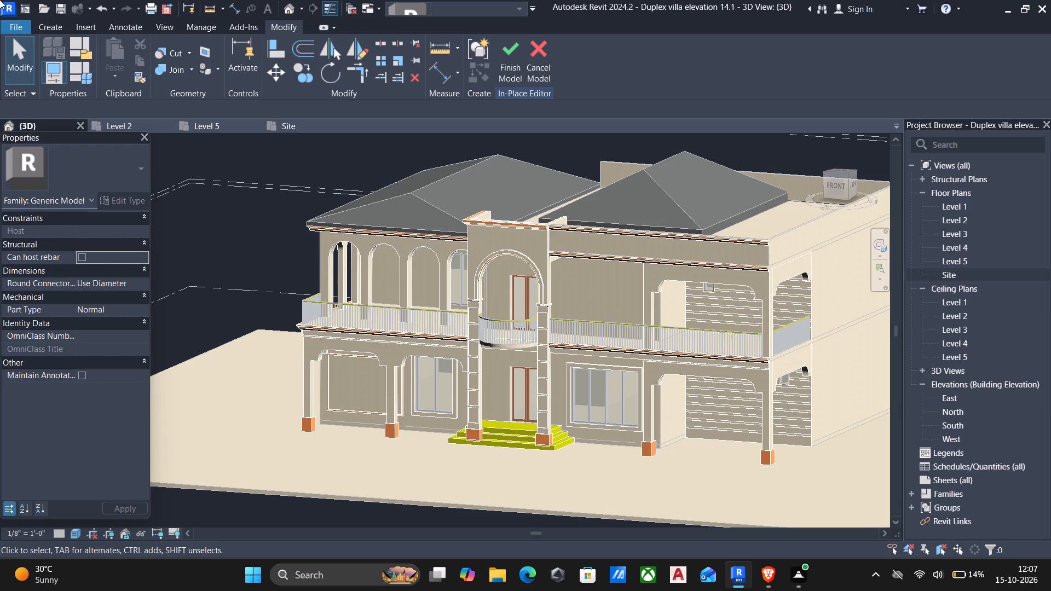
# Start an extrusion on the left wing's upper arcade wall face and trace the second arch's curve and both sides from existing edges.
pyautogui.click(48, 24)
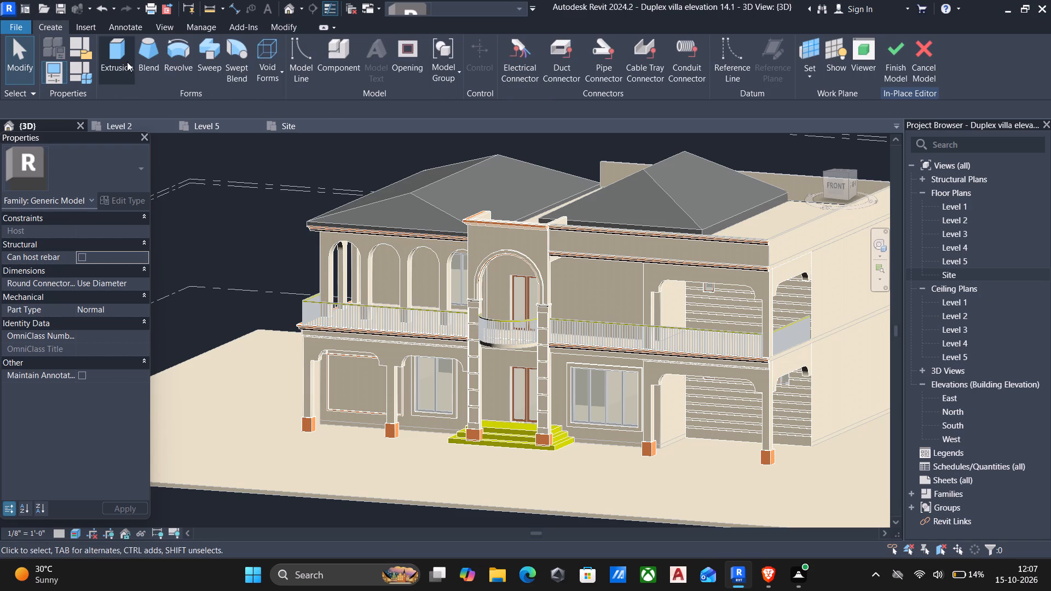
pyautogui.click(122, 59)
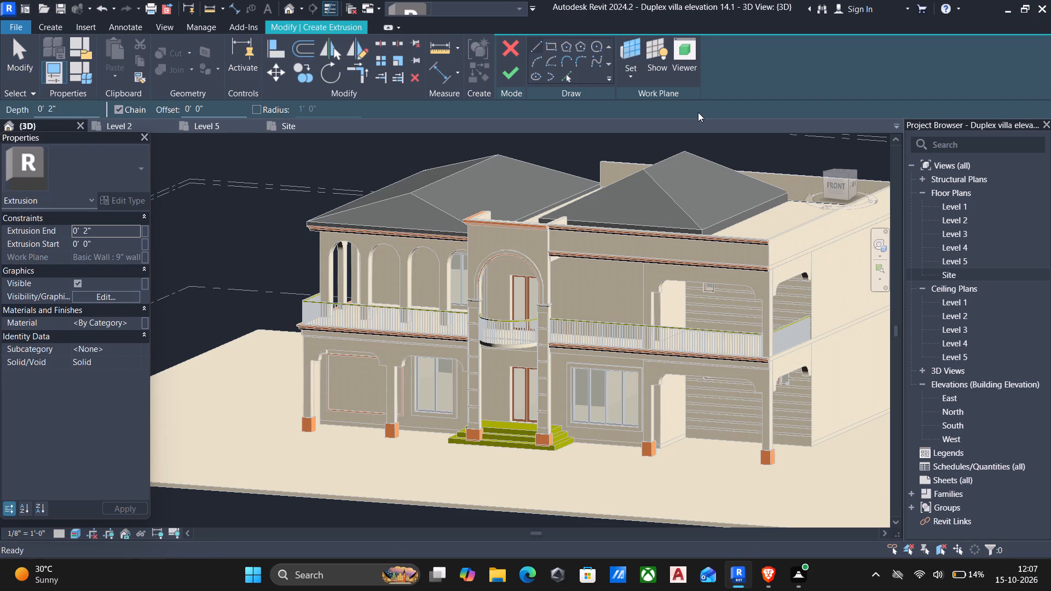
pyautogui.click(625, 73)
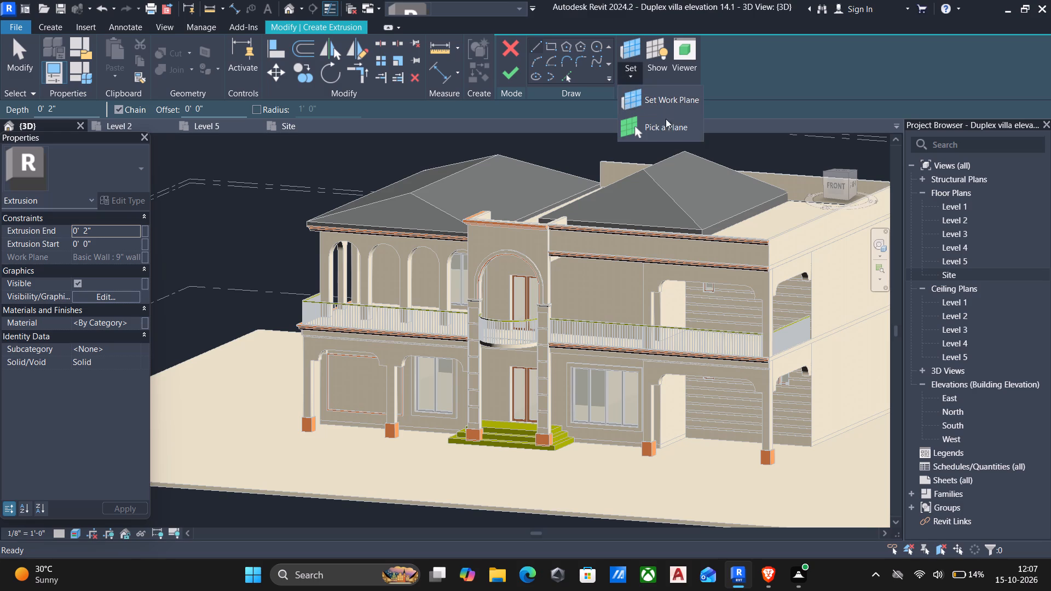
pyautogui.click(666, 128)
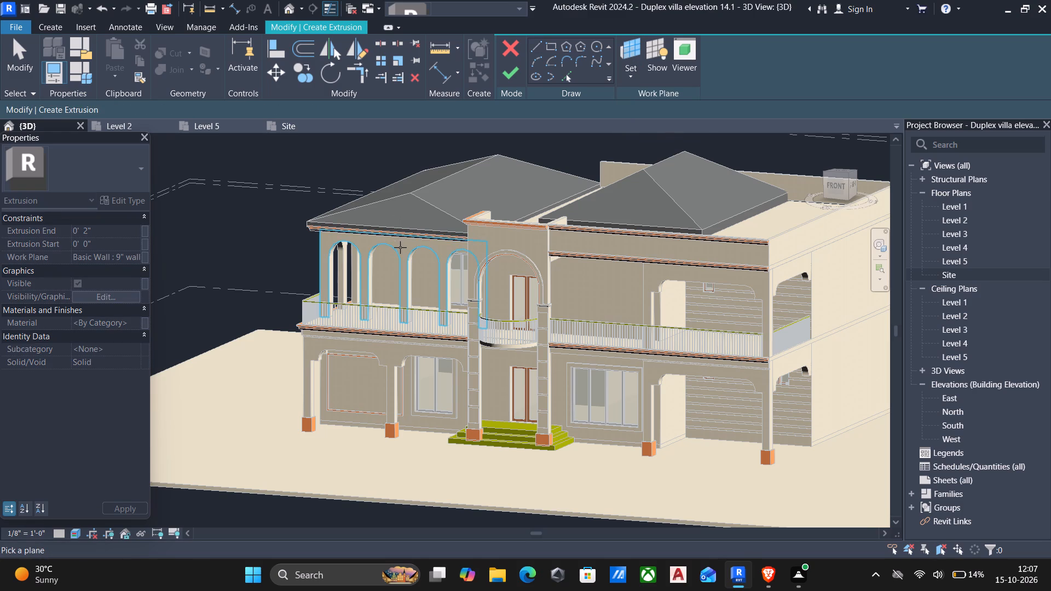
pyautogui.click(400, 247)
pyautogui.click(834, 187)
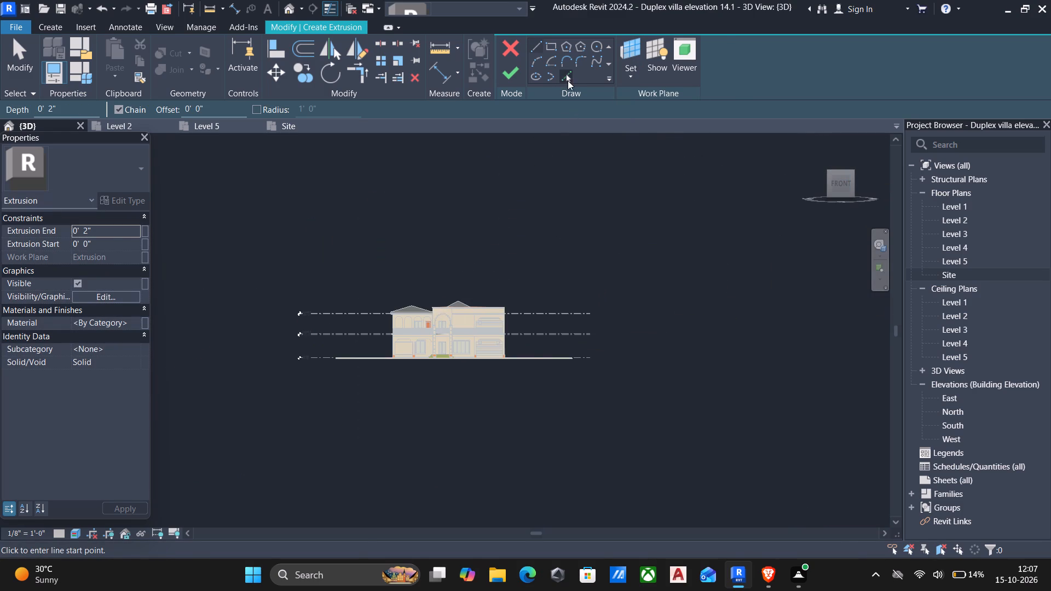
pyautogui.click(564, 77)
pyautogui.scroll(4, 431, 297)
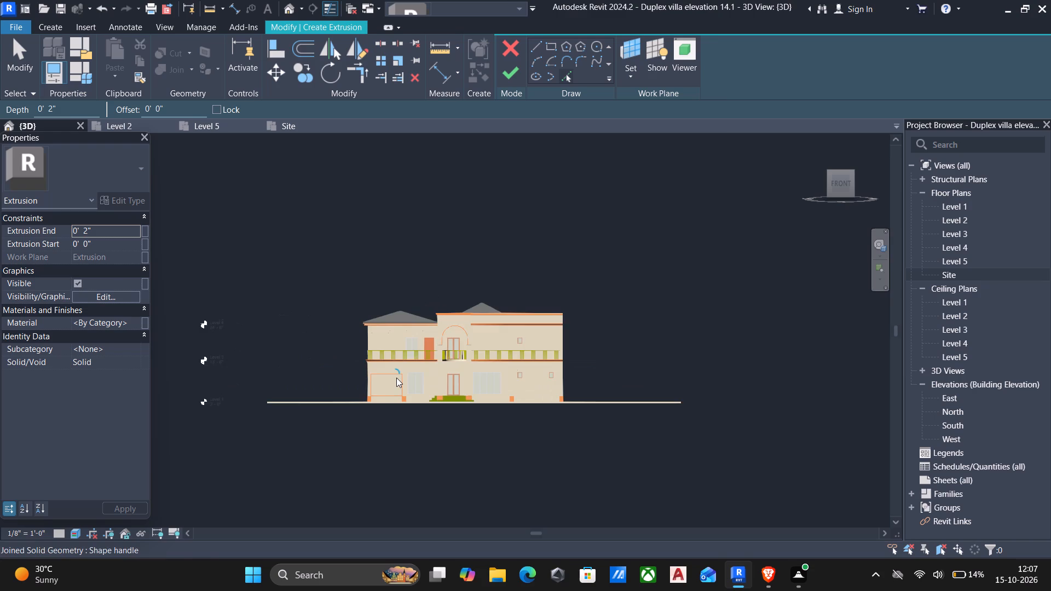
pyautogui.scroll(4, 396, 378)
pyautogui.scroll(10, 412, 326)
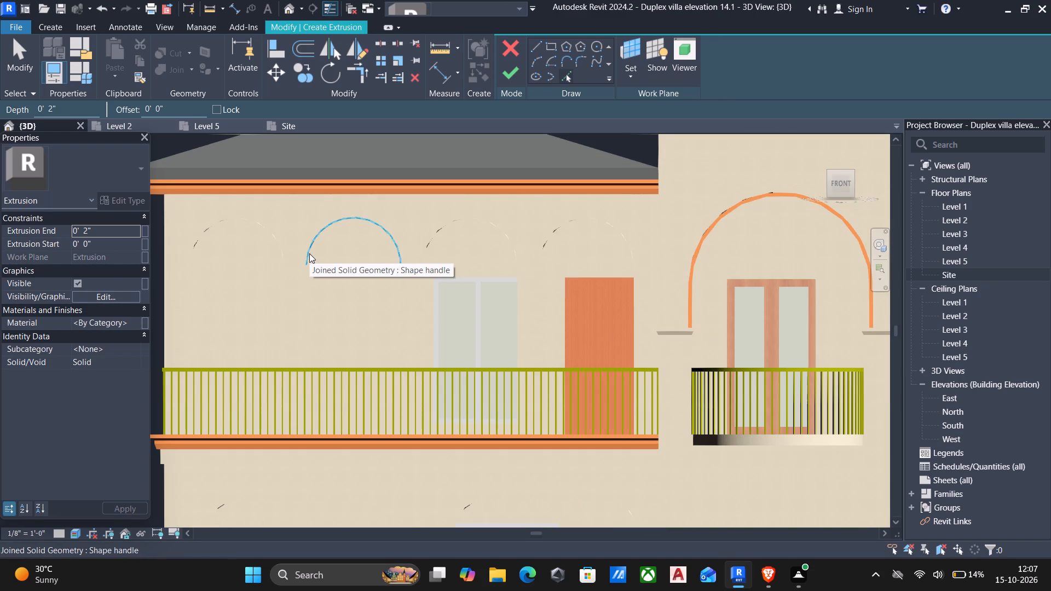
pyautogui.click(309, 253)
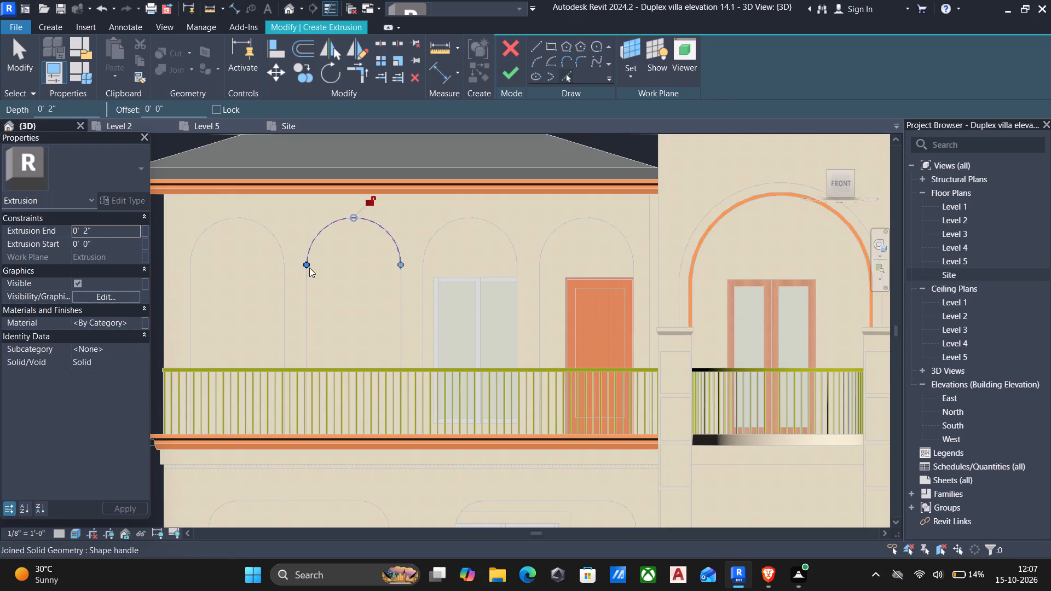
pyautogui.click(308, 296)
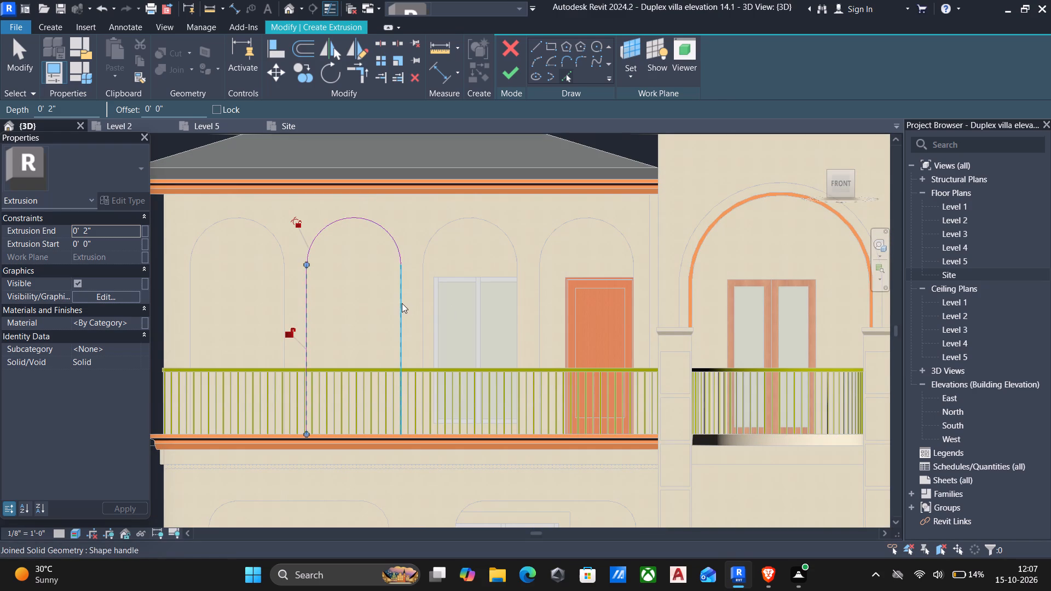
pyautogui.click(402, 303)
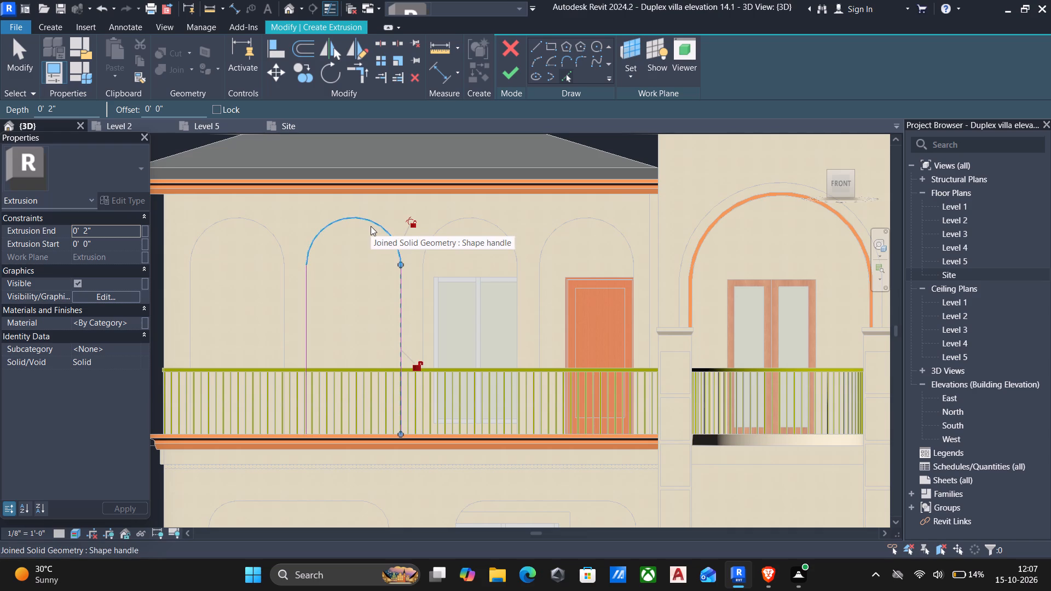
# Trace the curves and both sides of the first, third and fourth upper arches into the extrusion sketch from existing edges.
pyautogui.click(254, 226)
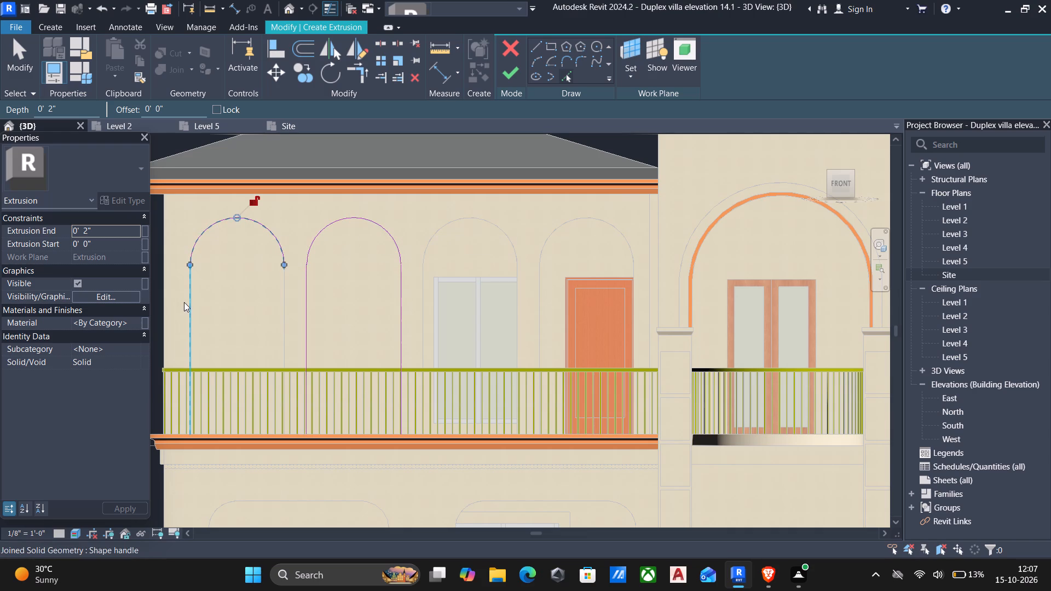
pyautogui.click(184, 303)
pyautogui.click(284, 315)
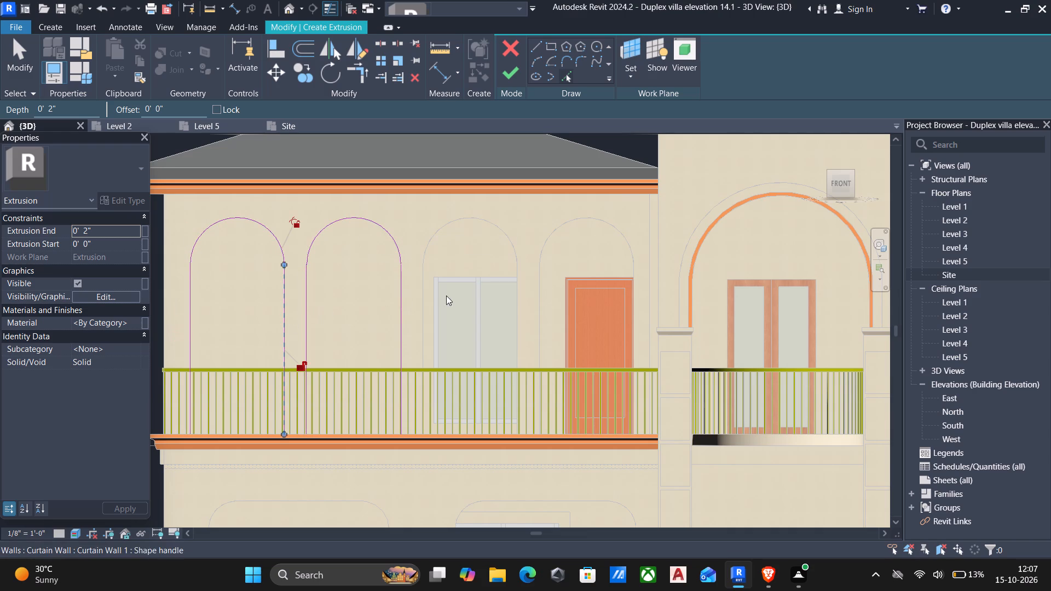
pyautogui.click(423, 282)
pyautogui.click(442, 230)
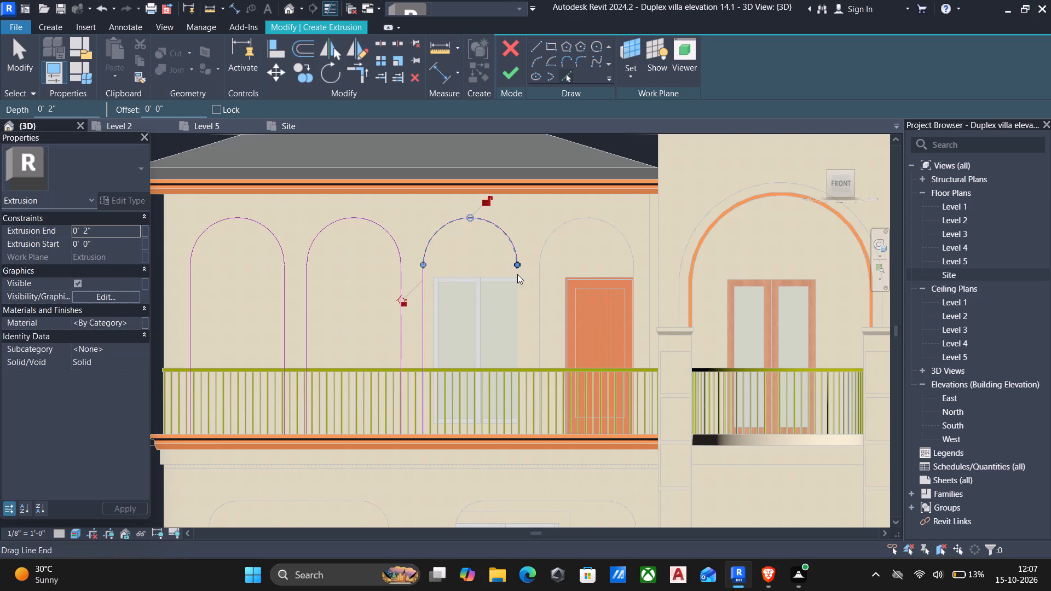
pyautogui.click(517, 284)
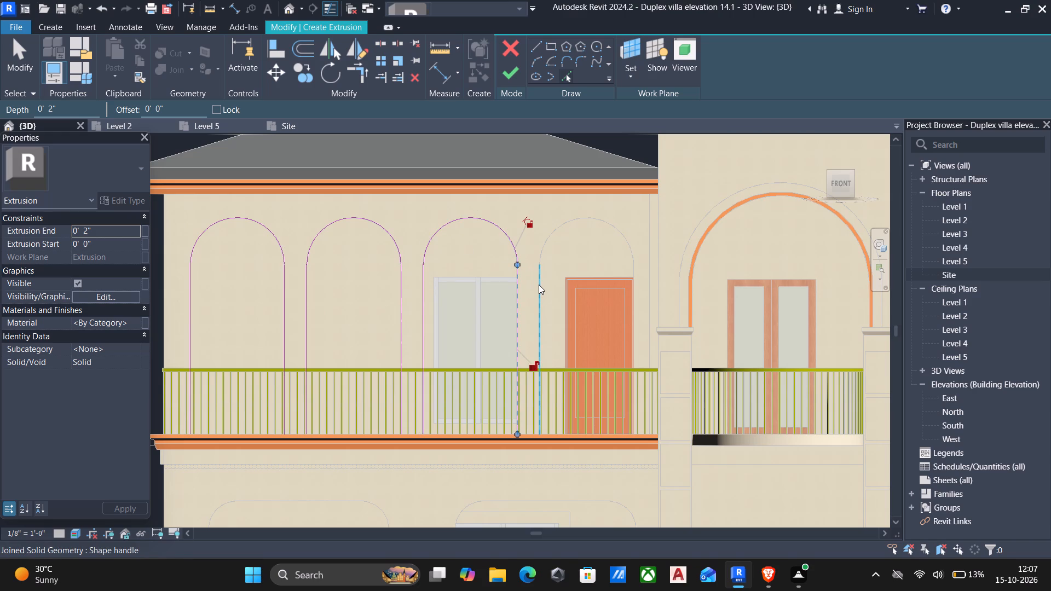
pyautogui.click(539, 283)
pyautogui.click(558, 233)
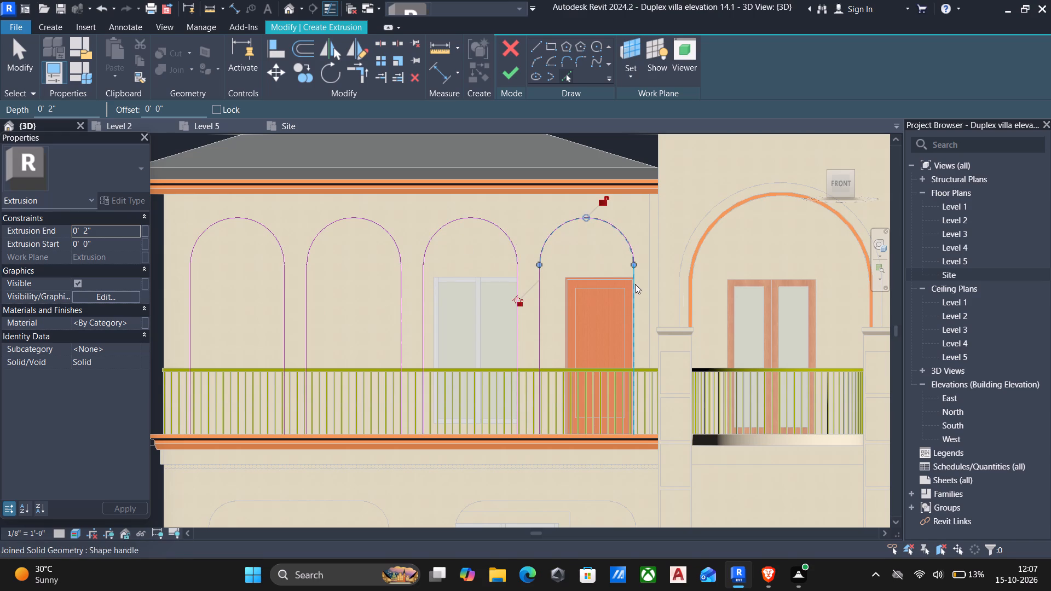
pyautogui.click(635, 286)
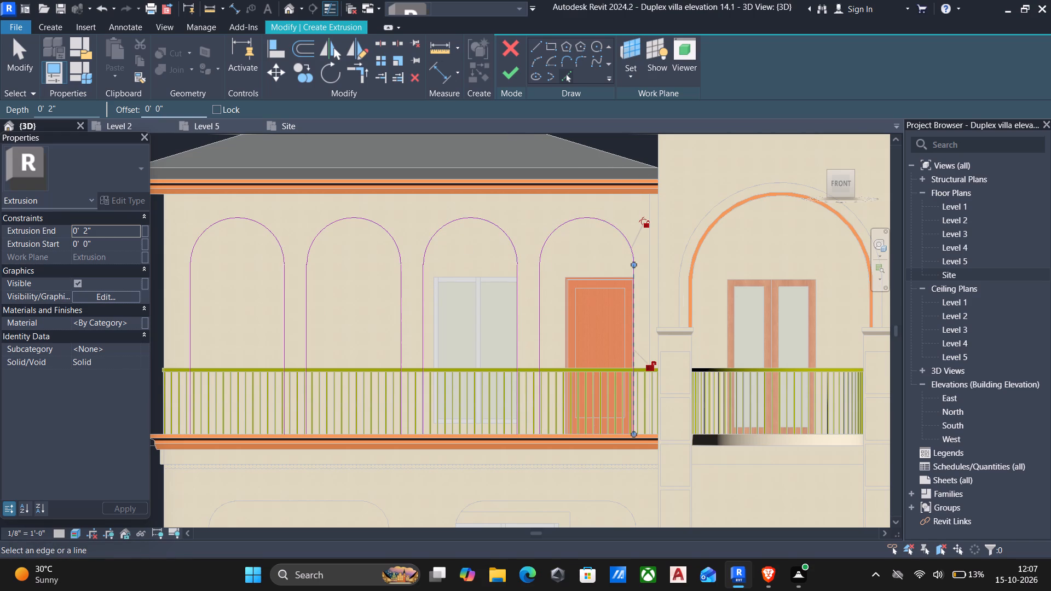
# Set the sketch offset to 1" and add inward offset lines along the first and second upper arches' curves and both sides.
pyautogui.moveTo(176, 111); pyautogui.dragTo(0, 103)
pyautogui.press('1')
pyautogui.hotkey('shift', '"')
pyautogui.scroll(5, 229, 222)
pyautogui.click(229, 222)
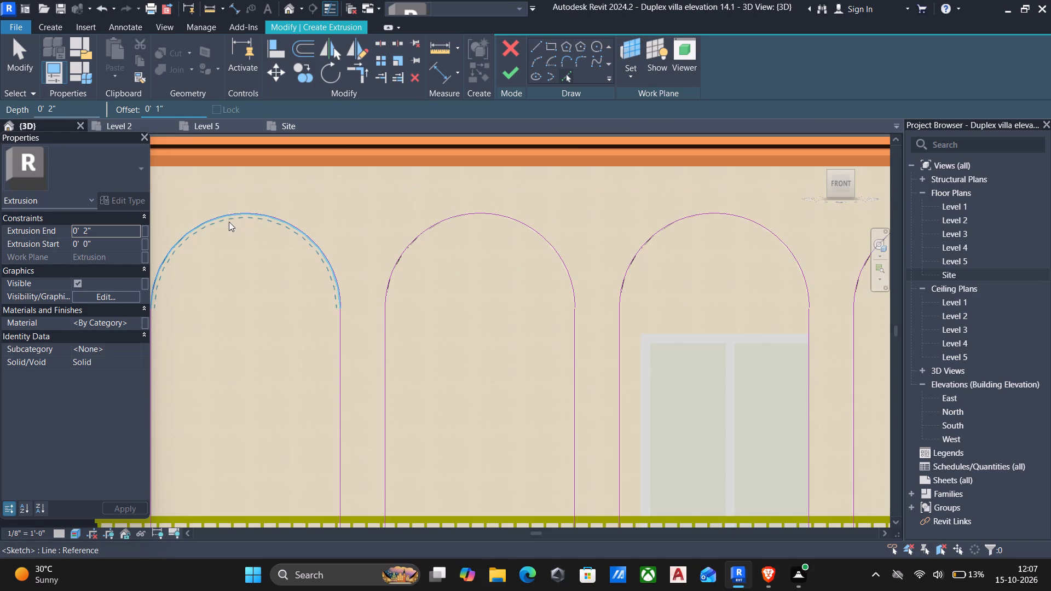
pyautogui.click(344, 351)
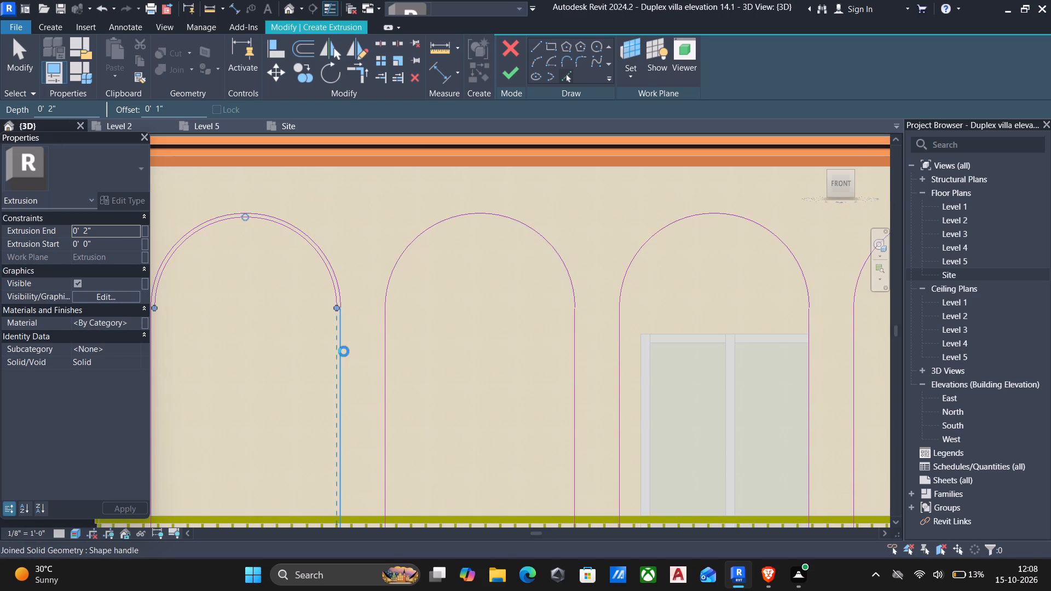
pyautogui.moveTo(300, 363); pyautogui.dragTo(350, 329, button='middle')
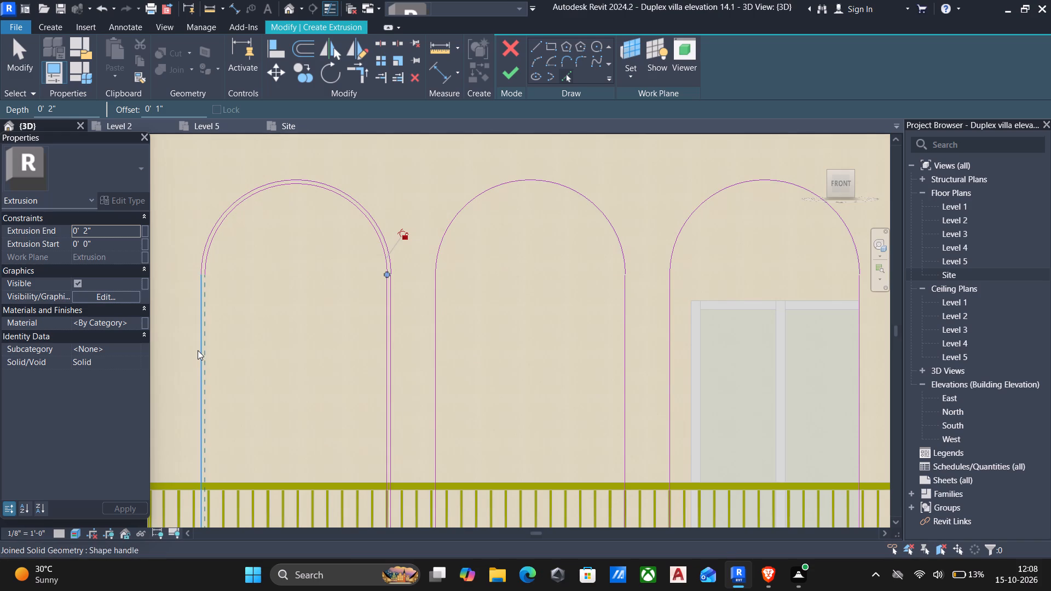
pyautogui.click(198, 350)
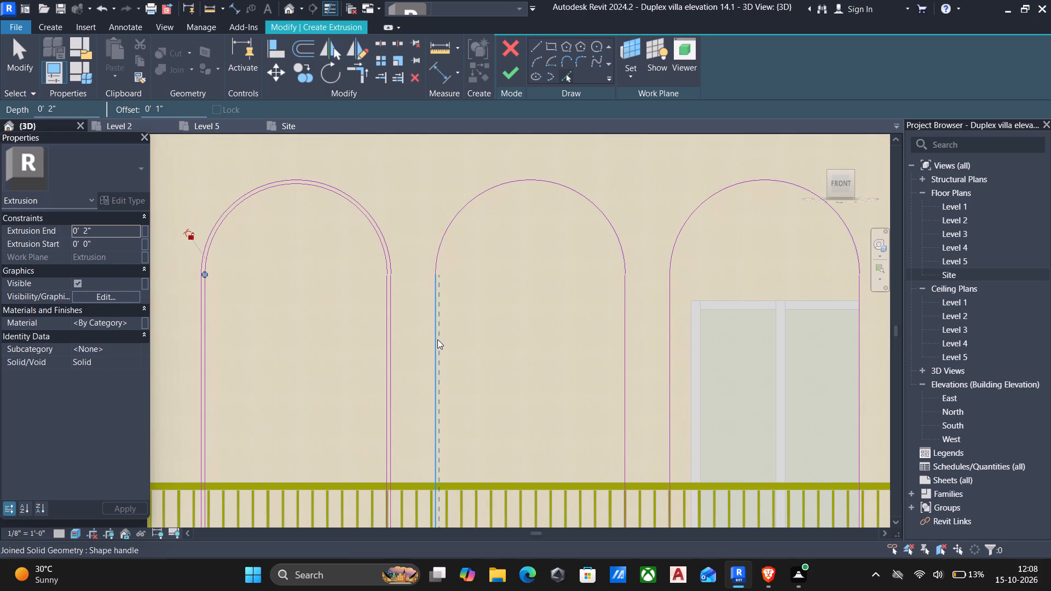
pyautogui.click(437, 339)
pyautogui.click(476, 200)
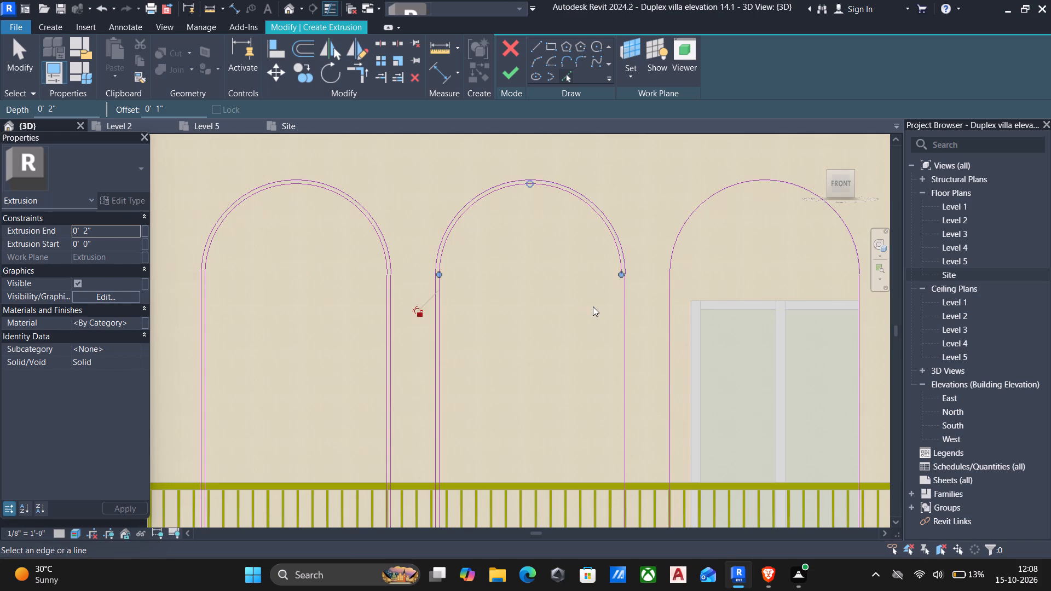
pyautogui.click(628, 318)
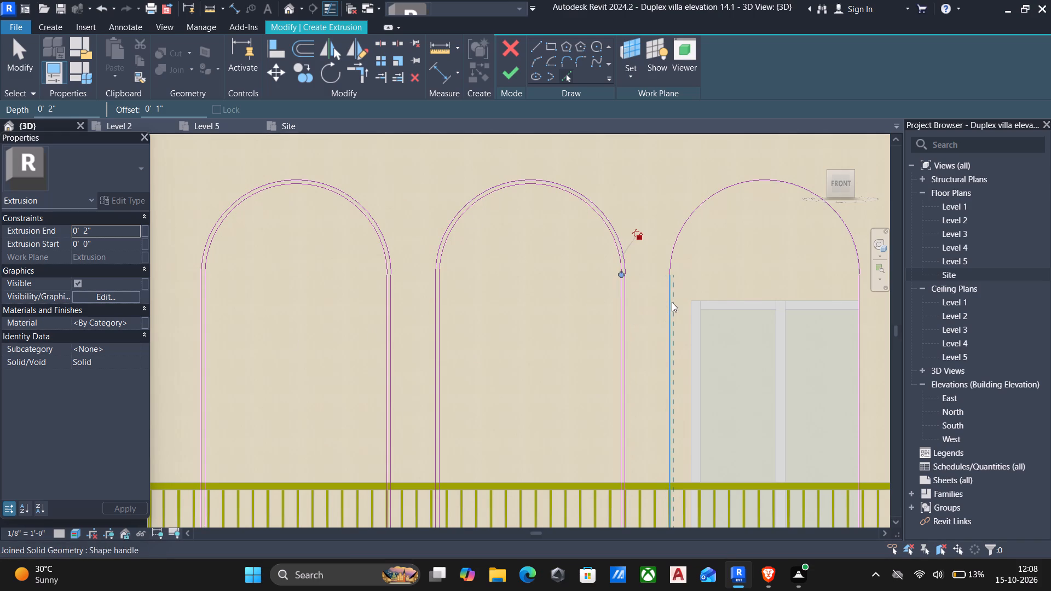
# Add inward 1" offset lines along the third and fourth upper arches' curves and both sides.
pyautogui.click(672, 302)
pyautogui.click(707, 206)
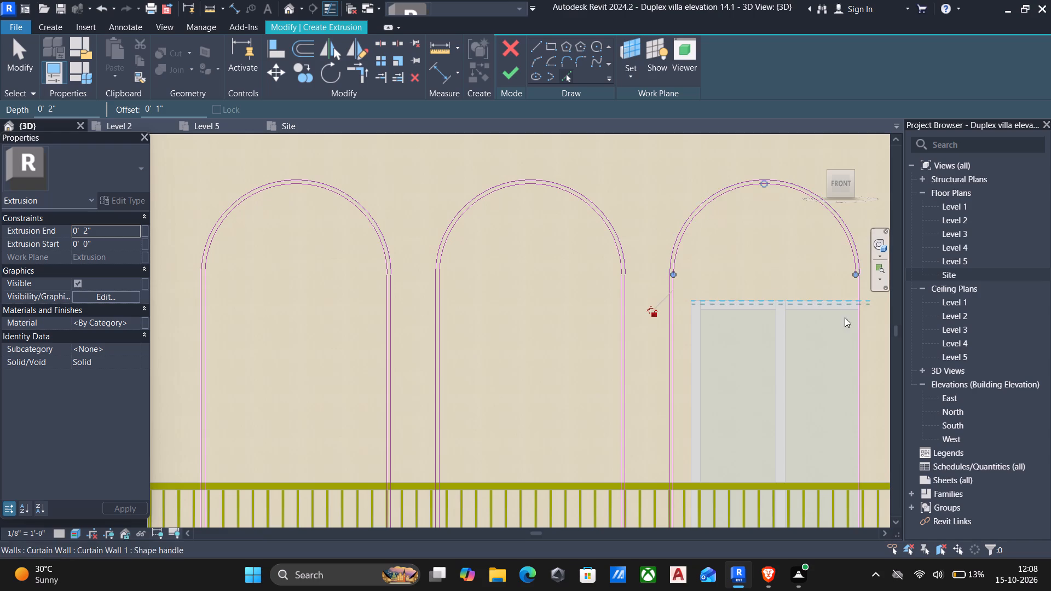
pyautogui.click(856, 326)
pyautogui.scroll(-4, 804, 326)
pyautogui.moveTo(793, 318); pyautogui.dragTo(745, 317, button='middle')
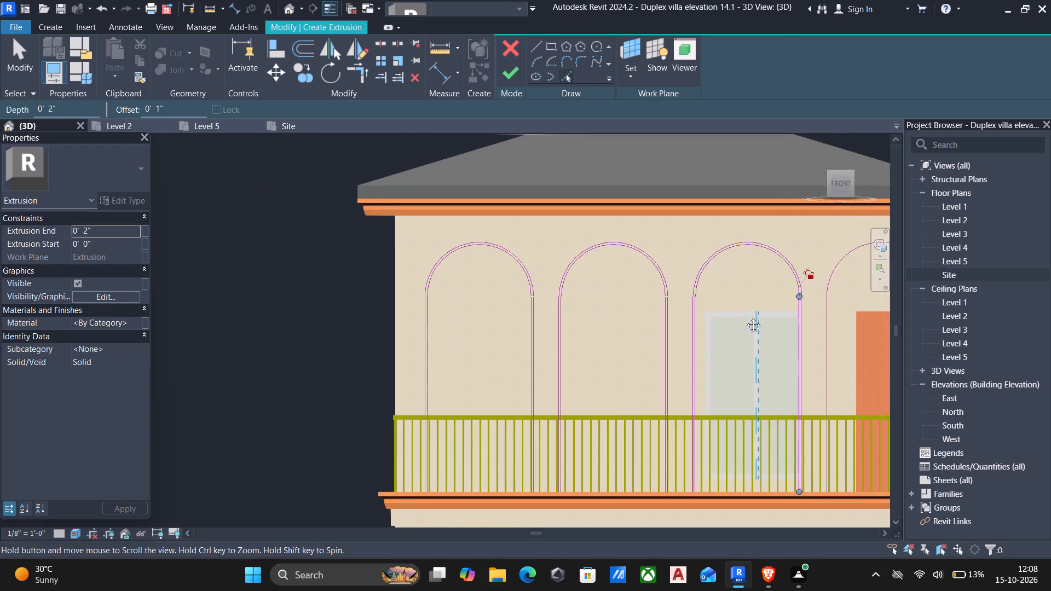
pyautogui.moveTo(745, 317); pyautogui.dragTo(683, 311, button='middle')
pyautogui.click(752, 305)
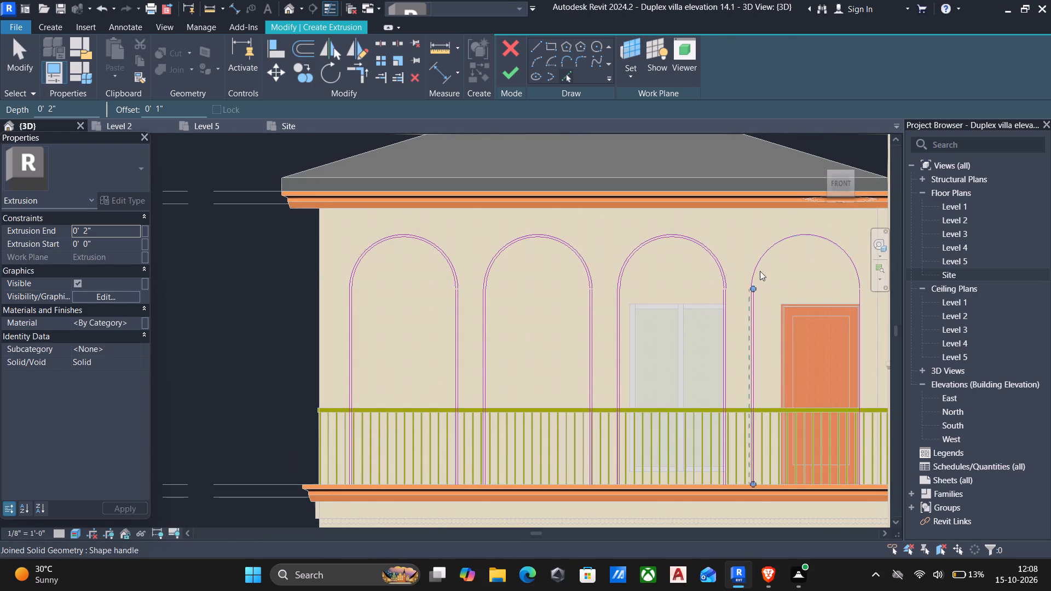
pyautogui.click(769, 249)
pyautogui.click(862, 314)
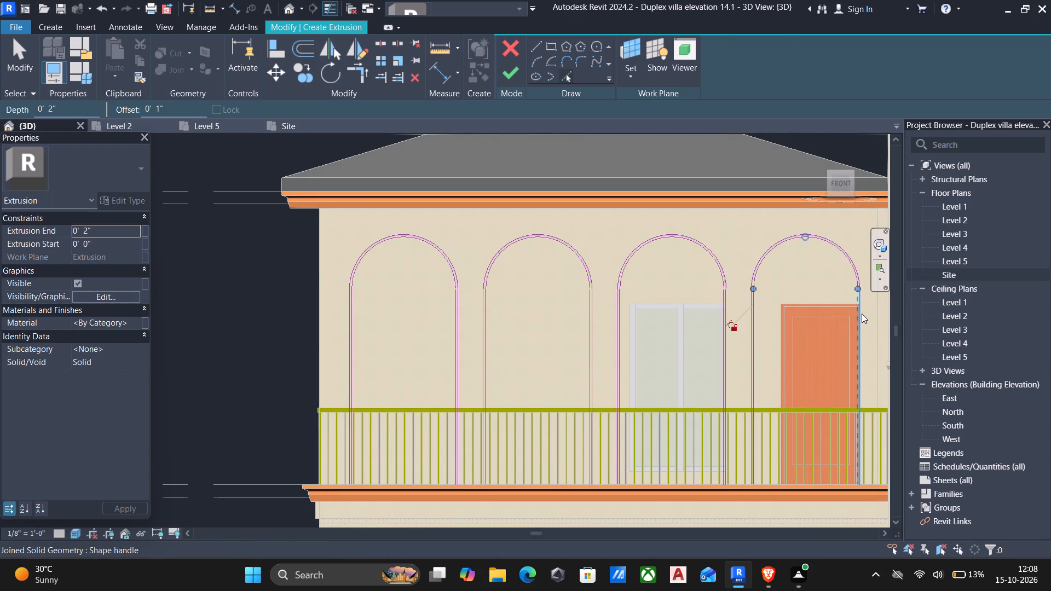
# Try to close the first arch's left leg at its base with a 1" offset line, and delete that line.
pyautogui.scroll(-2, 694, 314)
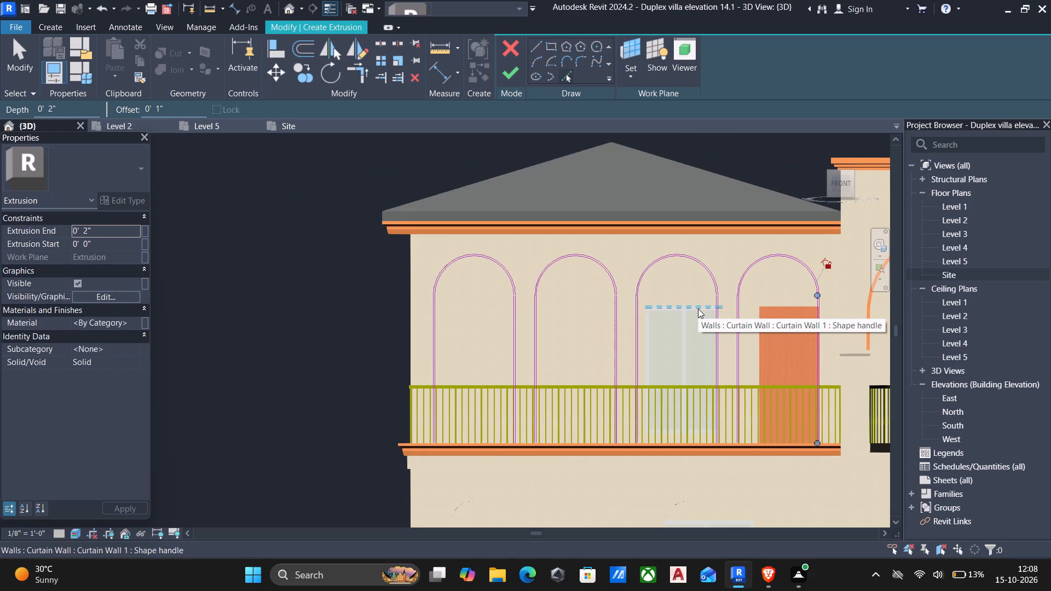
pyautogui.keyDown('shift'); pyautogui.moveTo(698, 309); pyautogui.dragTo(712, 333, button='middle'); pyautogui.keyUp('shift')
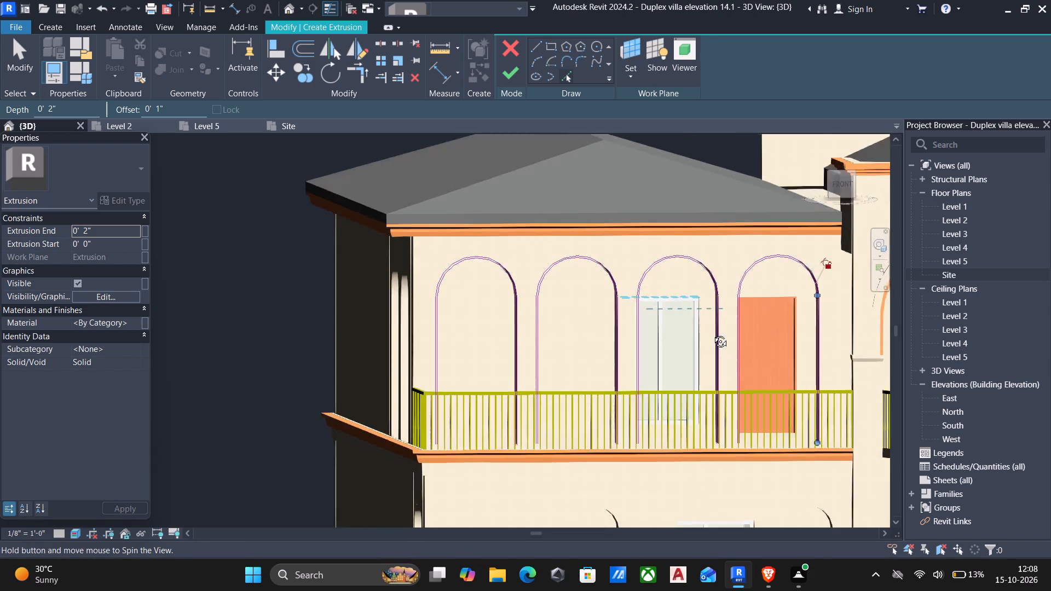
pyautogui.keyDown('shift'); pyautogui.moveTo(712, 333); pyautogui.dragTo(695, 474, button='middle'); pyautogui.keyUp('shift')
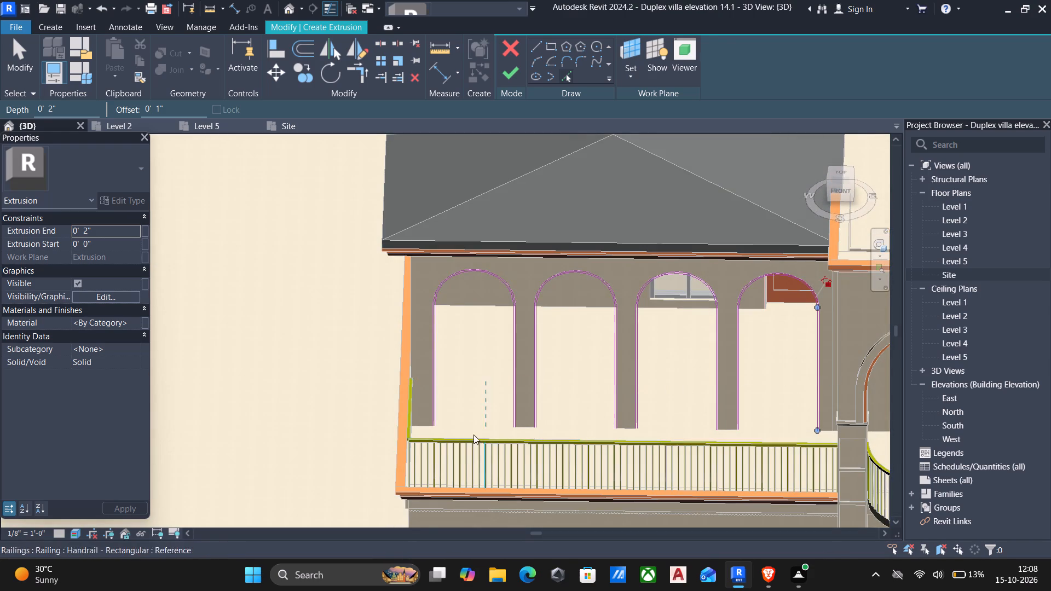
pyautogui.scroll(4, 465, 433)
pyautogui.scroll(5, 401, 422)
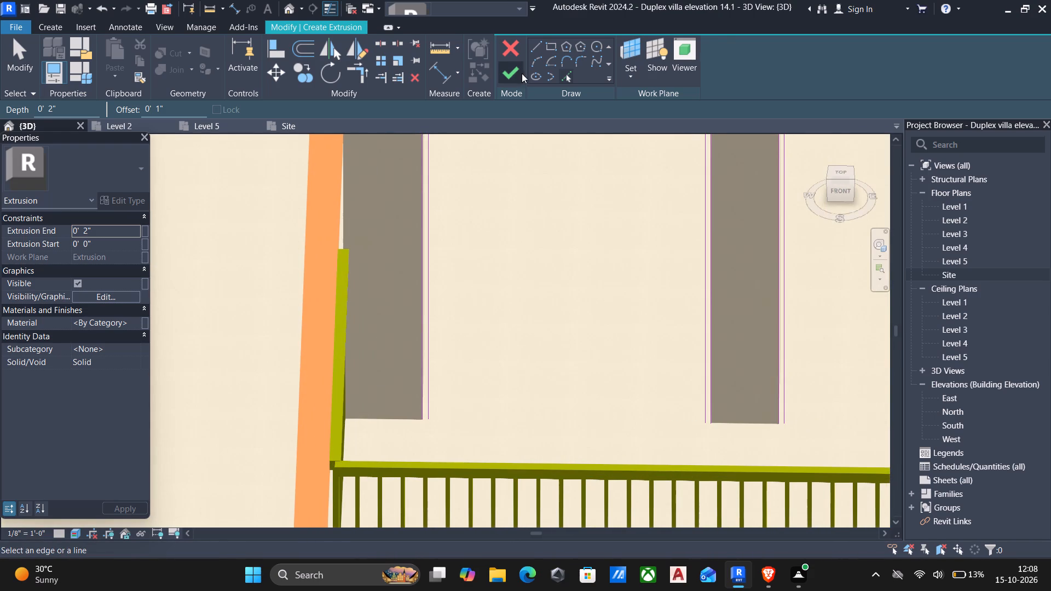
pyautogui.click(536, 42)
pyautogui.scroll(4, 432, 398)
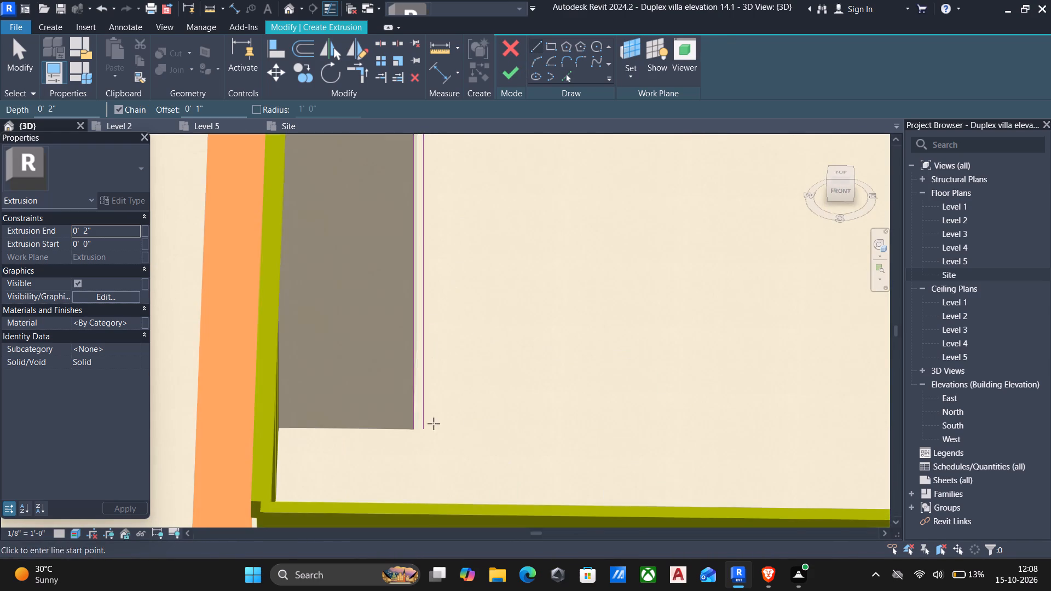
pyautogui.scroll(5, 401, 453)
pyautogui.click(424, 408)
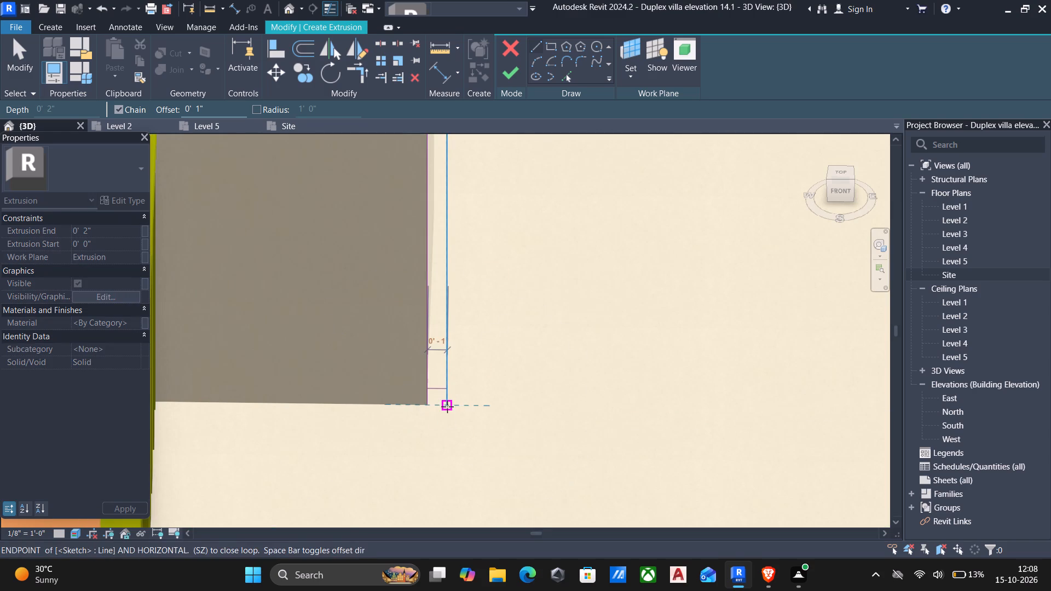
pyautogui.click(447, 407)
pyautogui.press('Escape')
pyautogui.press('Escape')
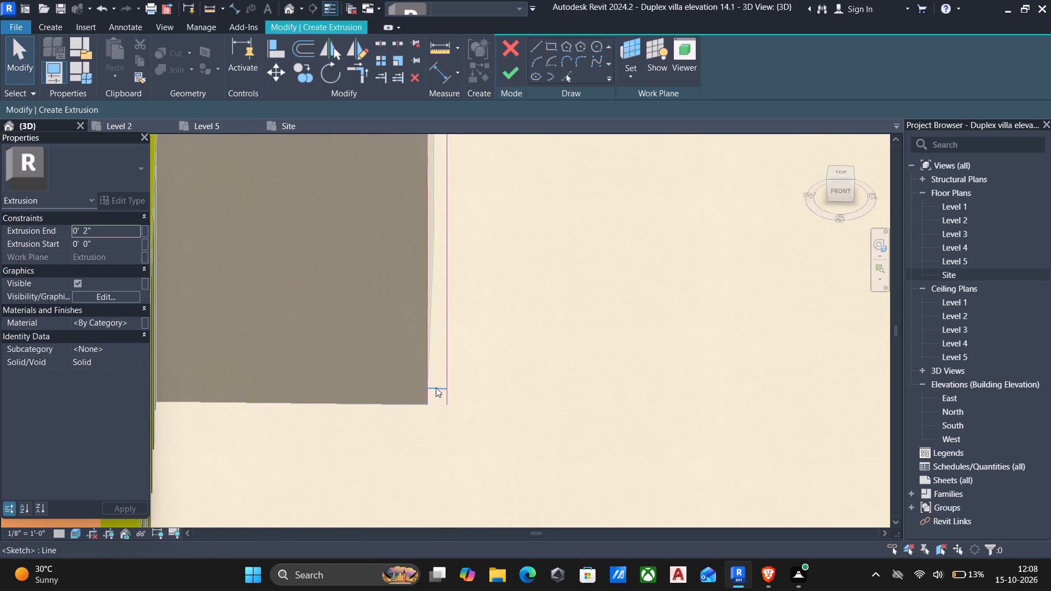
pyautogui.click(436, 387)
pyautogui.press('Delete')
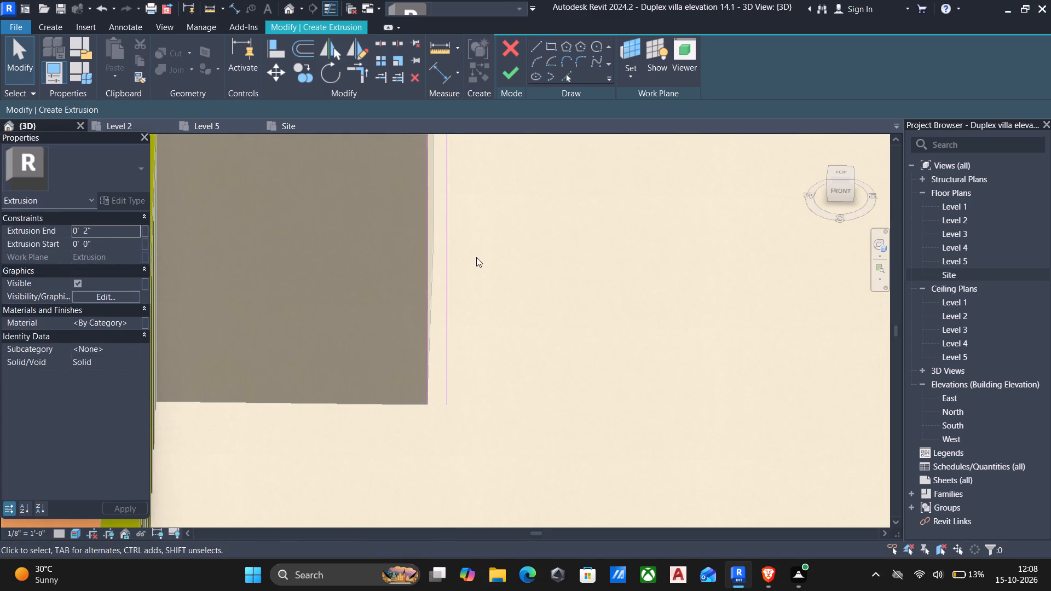
# Close the base ends of the first arch's two legs with 1" horizontal lines at zero offset, joining inner and outer lines.
pyautogui.click(536, 47)
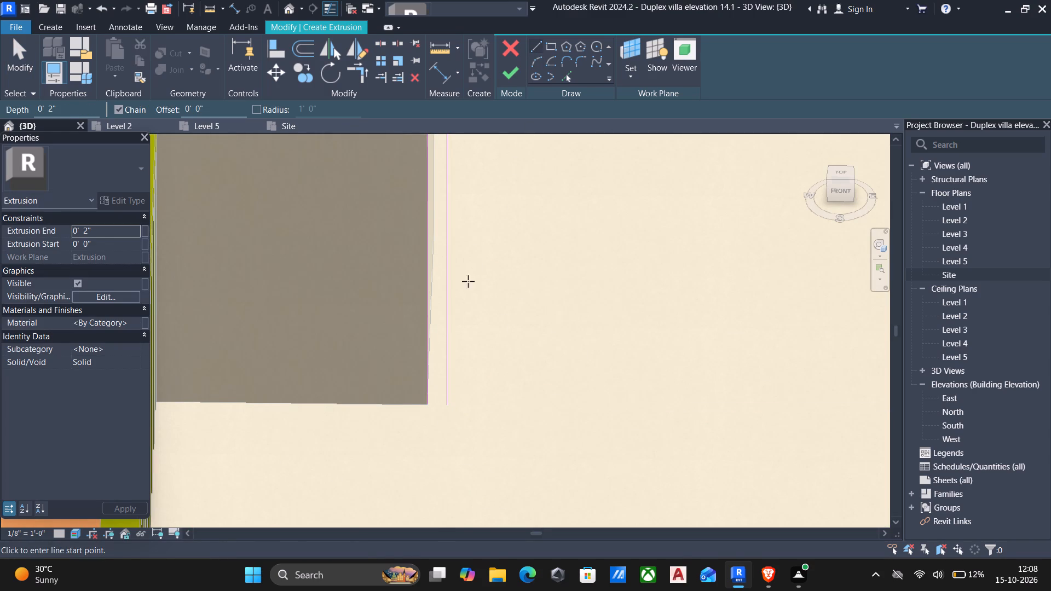
pyautogui.scroll(3, 420, 398)
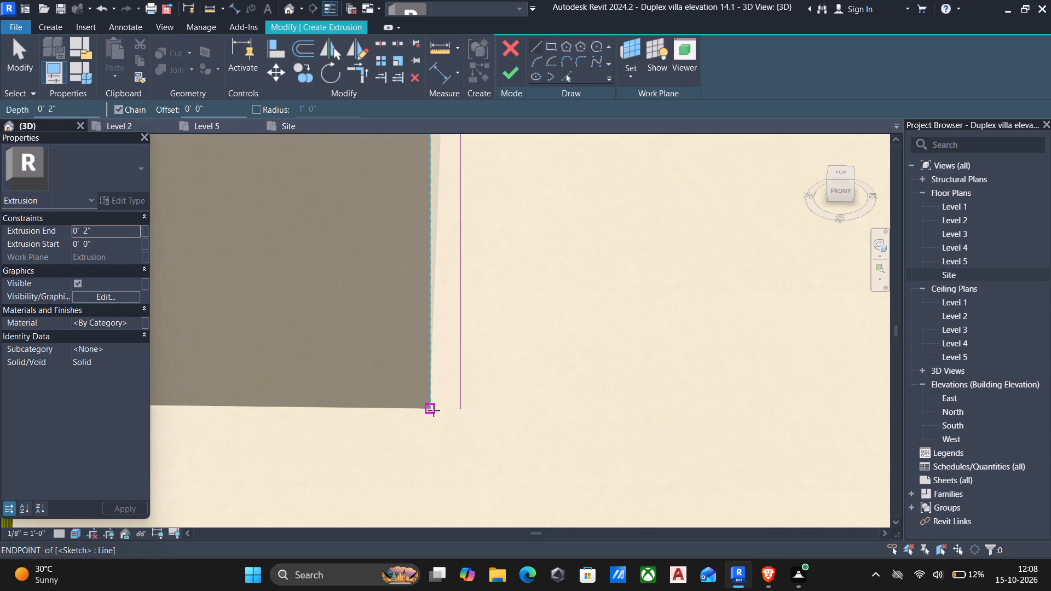
pyautogui.click(432, 410)
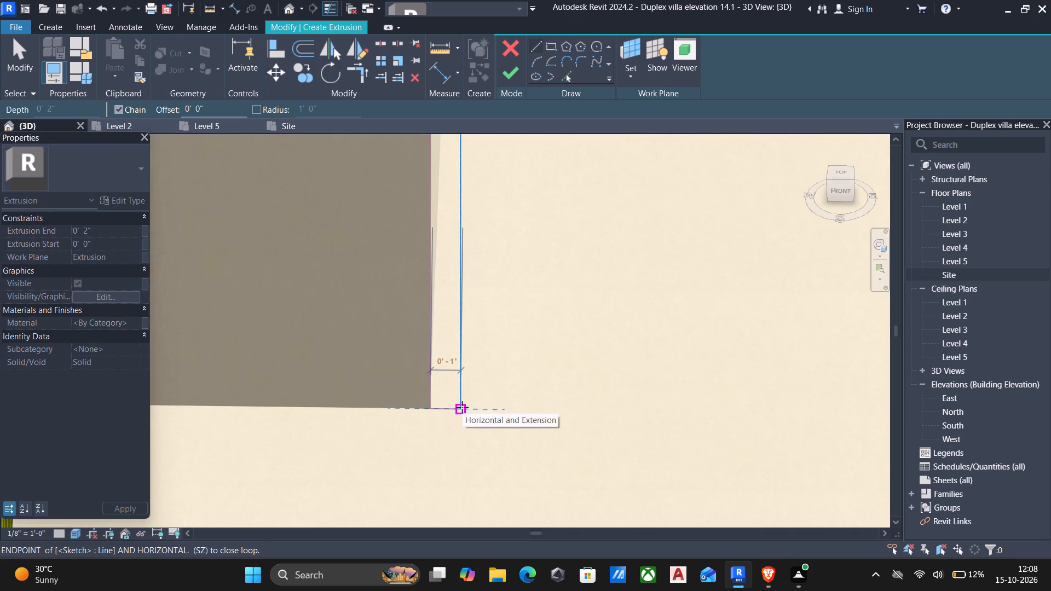
pyautogui.click(459, 409)
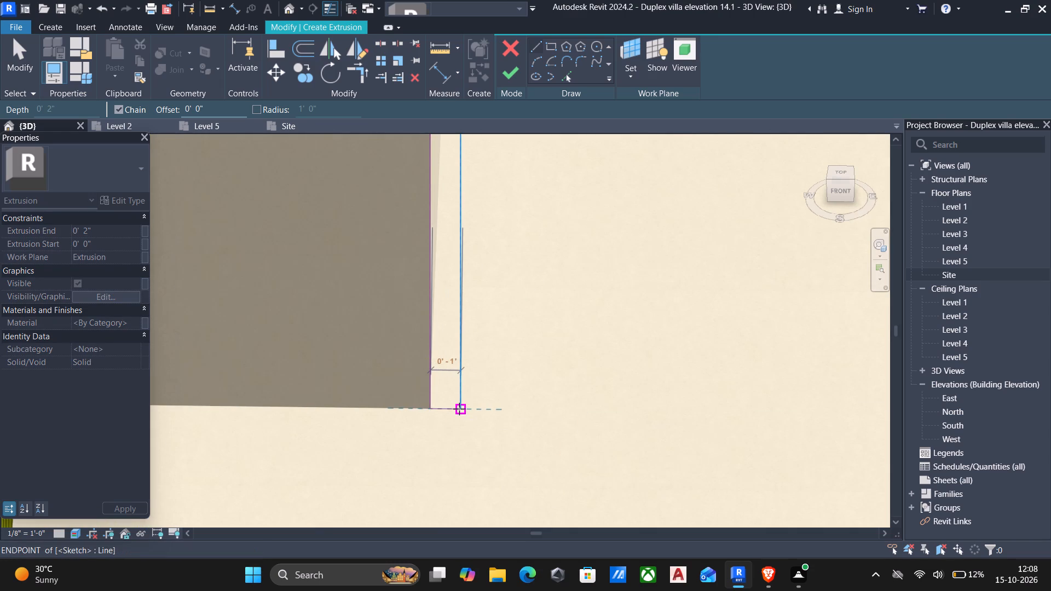
pyautogui.scroll(-5, 472, 414)
pyautogui.moveTo(546, 412); pyautogui.dragTo(356, 390, button='middle')
pyautogui.scroll(-2, 356, 390)
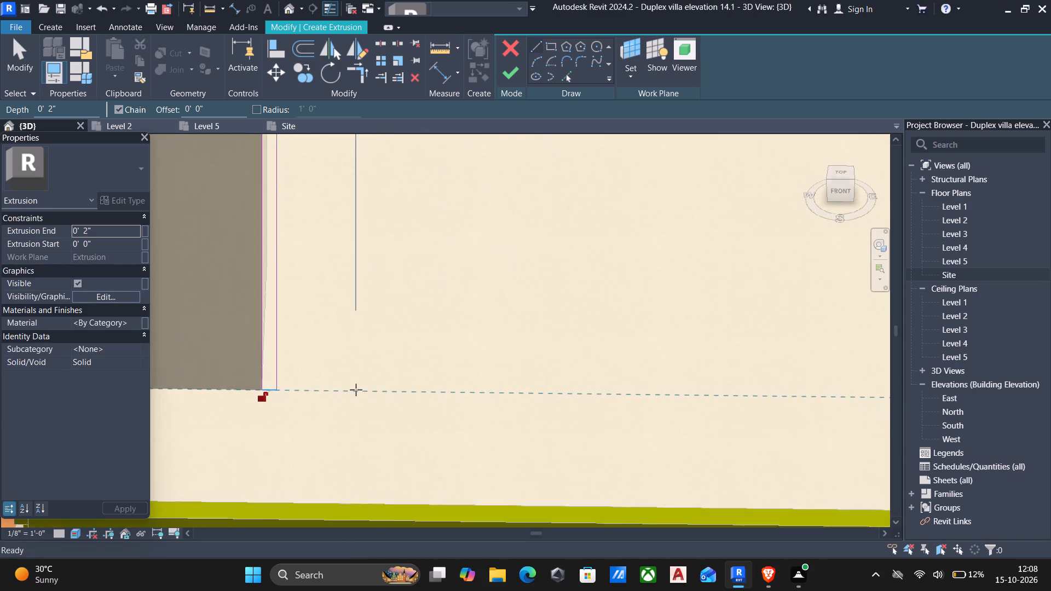
pyautogui.scroll(-4, 356, 390)
pyautogui.scroll(10, 639, 395)
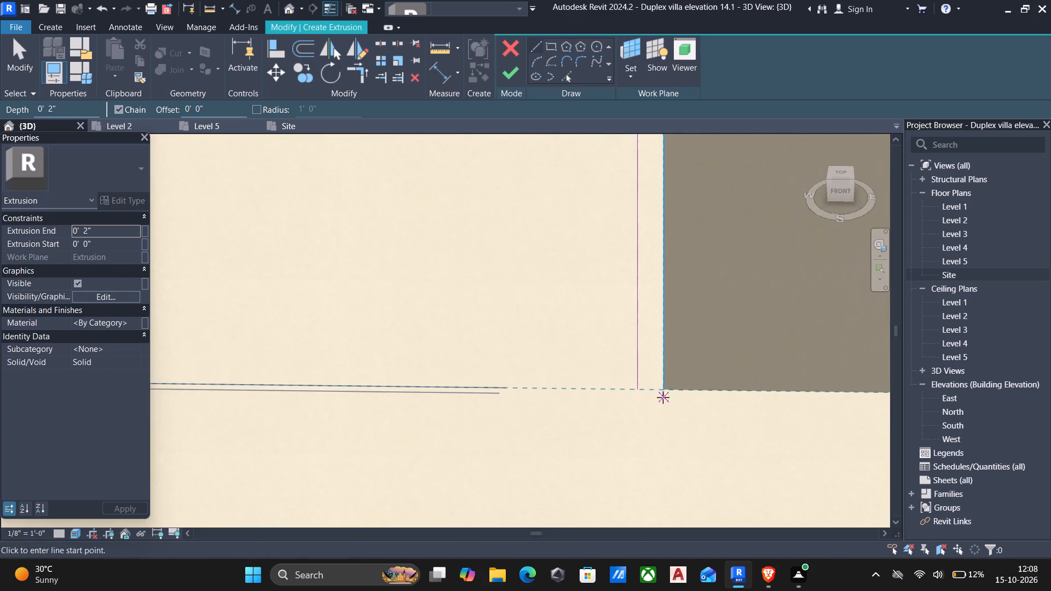
pyautogui.click(664, 392)
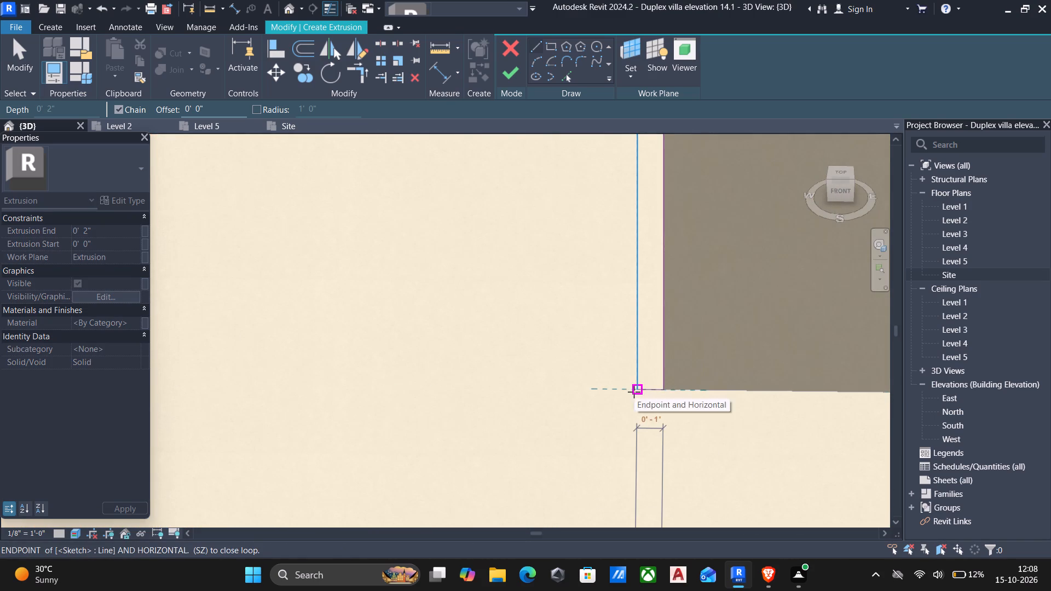
pyautogui.click(634, 392)
# Close the base ends of the second arch's left and right legs with short horizontal lines between the inner and outer lines.
pyautogui.moveTo(629, 392); pyautogui.dragTo(398, 385, button='middle')
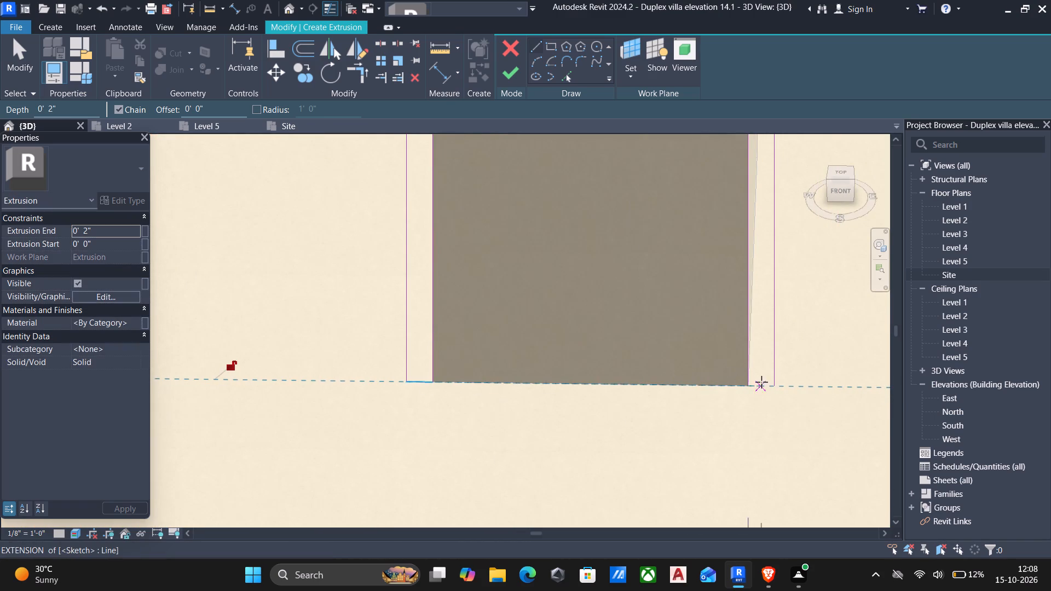
pyautogui.click(776, 388)
pyautogui.click(752, 387)
pyautogui.moveTo(726, 390); pyautogui.dragTo(486, 388, button='middle')
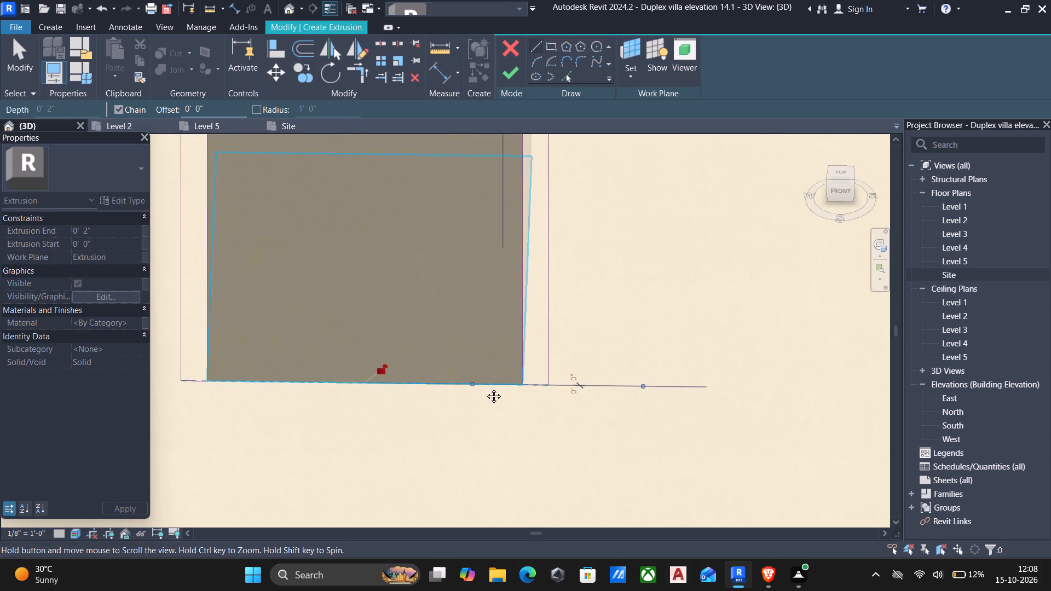
pyautogui.moveTo(486, 388); pyautogui.dragTo(446, 395, button='middle')
pyautogui.scroll(-6, 433, 399)
pyautogui.moveTo(675, 386); pyautogui.dragTo(425, 405, button='middle')
pyautogui.scroll(-1, 424, 404)
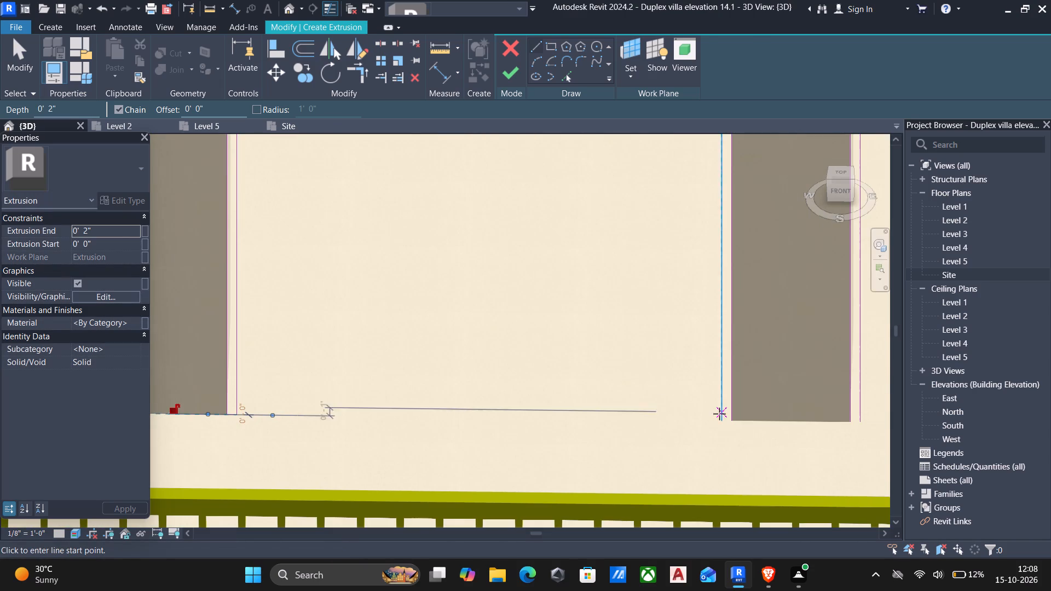
pyautogui.scroll(8, 719, 414)
pyautogui.click(737, 420)
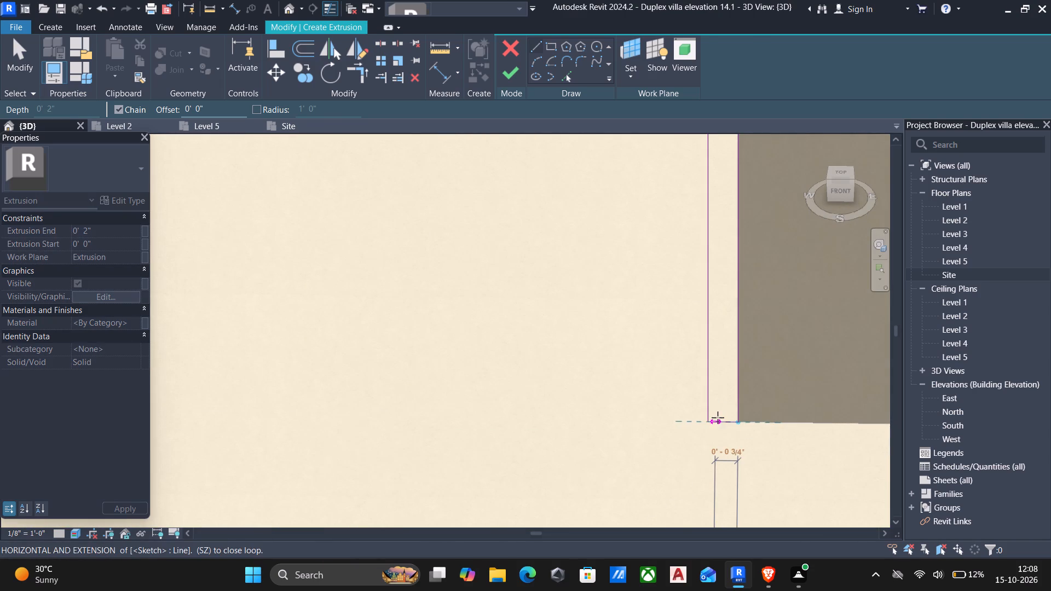
pyautogui.click(708, 418)
# Close the base ends of the third arch's left and right legs with short horizontal lines between the inner and outer lines.
pyautogui.scroll(-4, 708, 419)
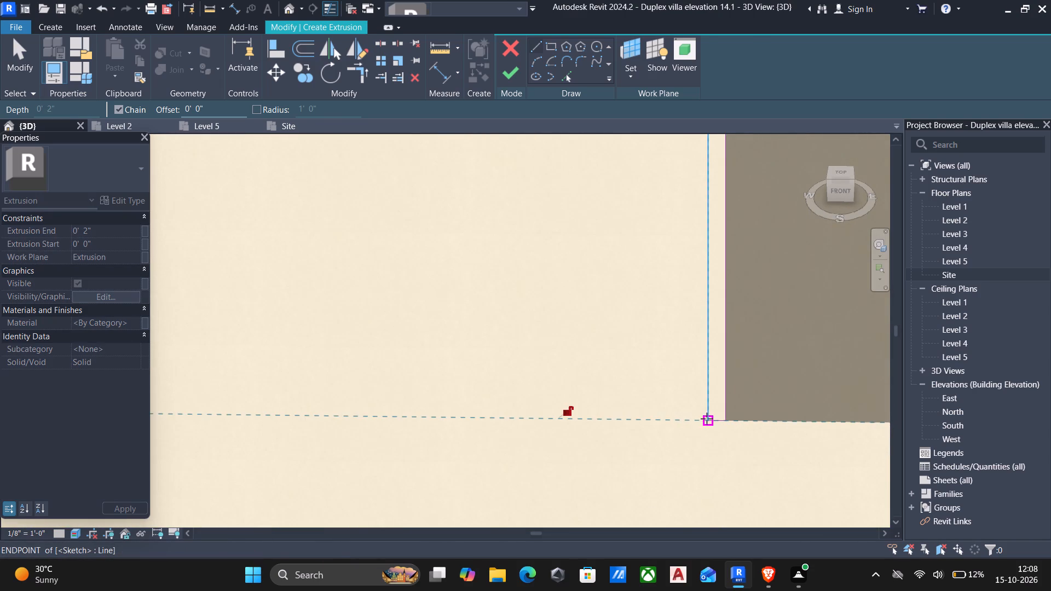
pyautogui.moveTo(691, 426); pyautogui.dragTo(453, 410, button='middle')
pyautogui.scroll(8, 730, 410)
pyautogui.click(699, 405)
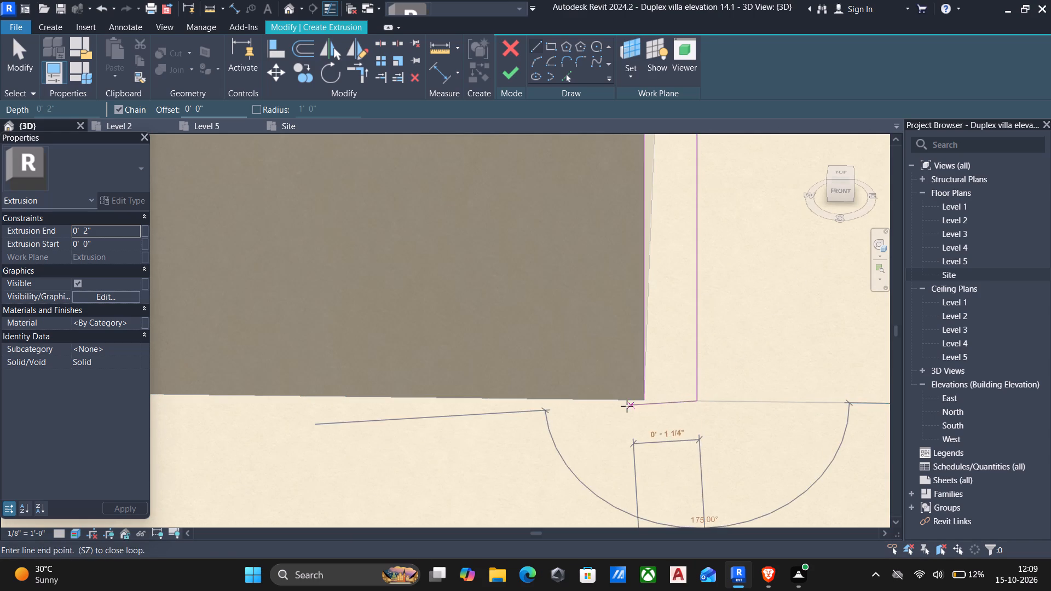
pyautogui.click(643, 398)
pyautogui.scroll(-5, 636, 409)
pyautogui.moveTo(632, 416); pyautogui.dragTo(628, 418, button='middle')
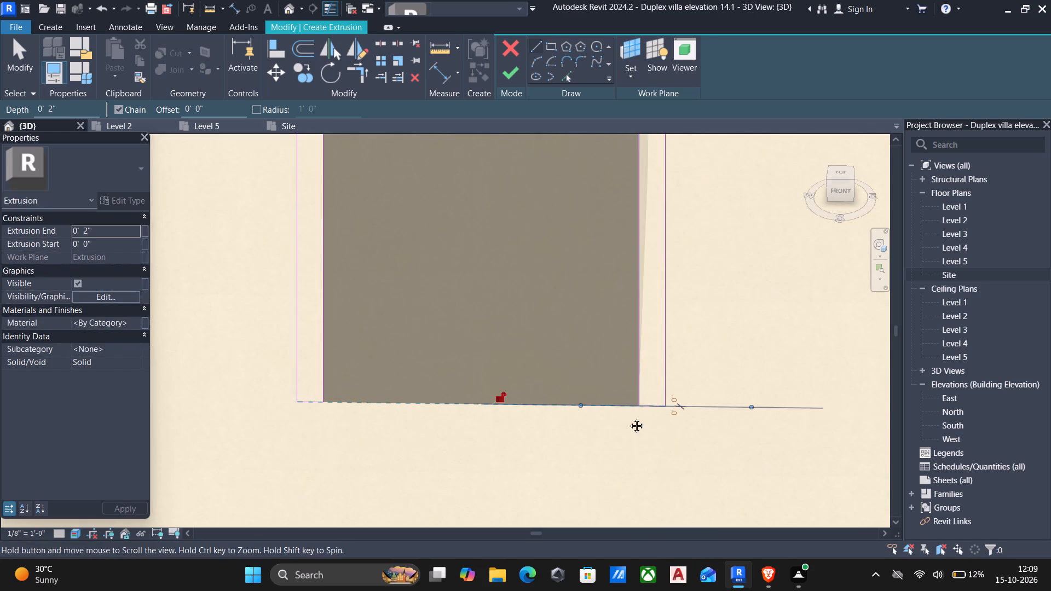
pyautogui.moveTo(628, 418); pyautogui.dragTo(363, 426, button='middle')
pyautogui.scroll(-7, 363, 426)
pyautogui.scroll(2, 829, 414)
pyautogui.moveTo(829, 414); pyautogui.dragTo(579, 411, button='middle')
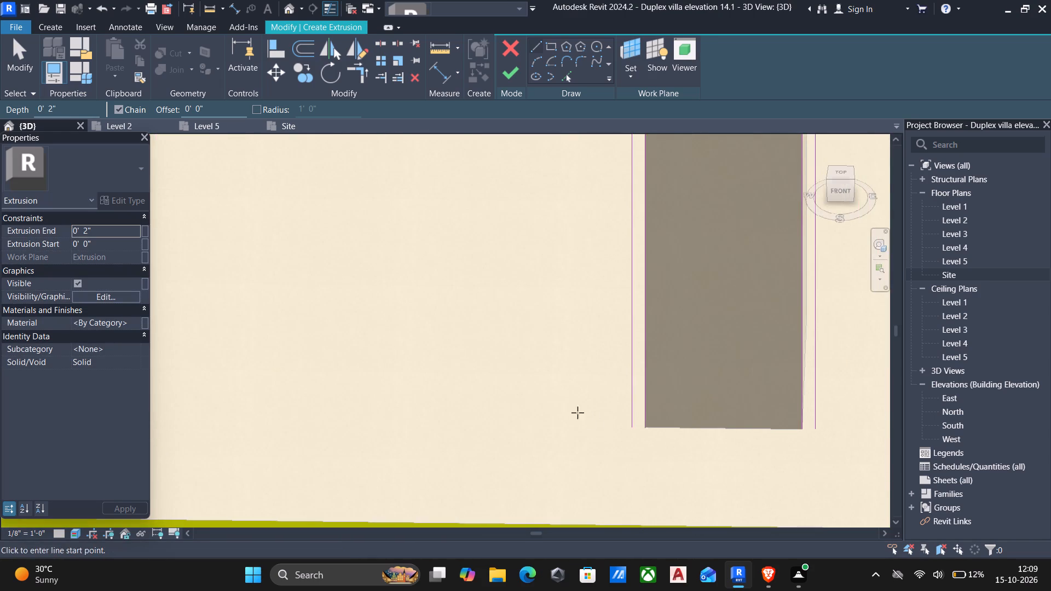
pyautogui.scroll(4, 630, 426)
pyautogui.click(659, 430)
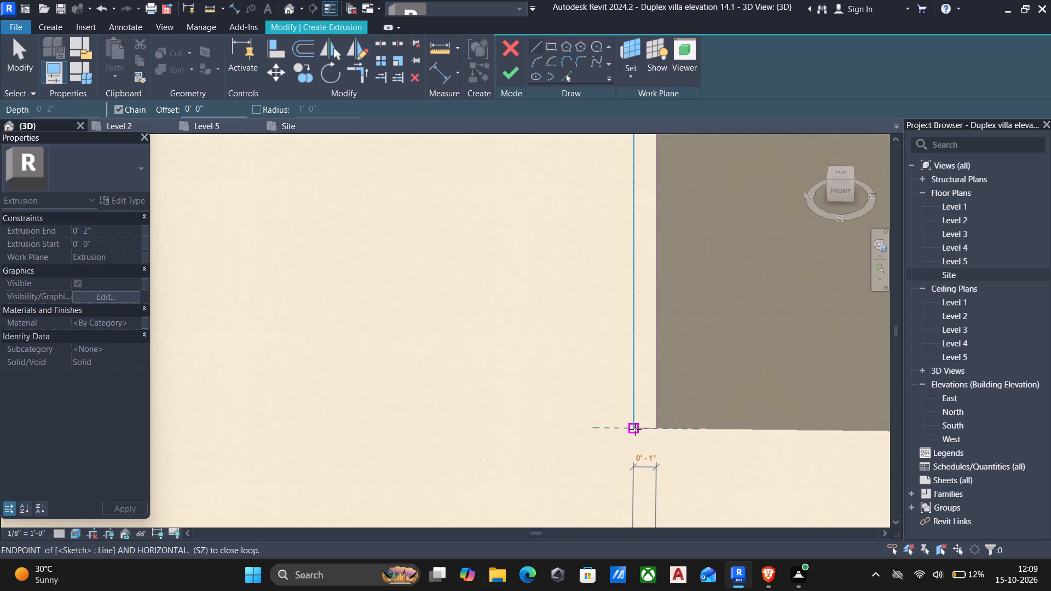
pyautogui.click(635, 428)
# Close the base ends of the fourth arch's left and right legs with short horizontal lines between the inner and outer lines.
pyautogui.scroll(-4, 624, 435)
pyautogui.moveTo(550, 440); pyautogui.dragTo(489, 420, button='middle')
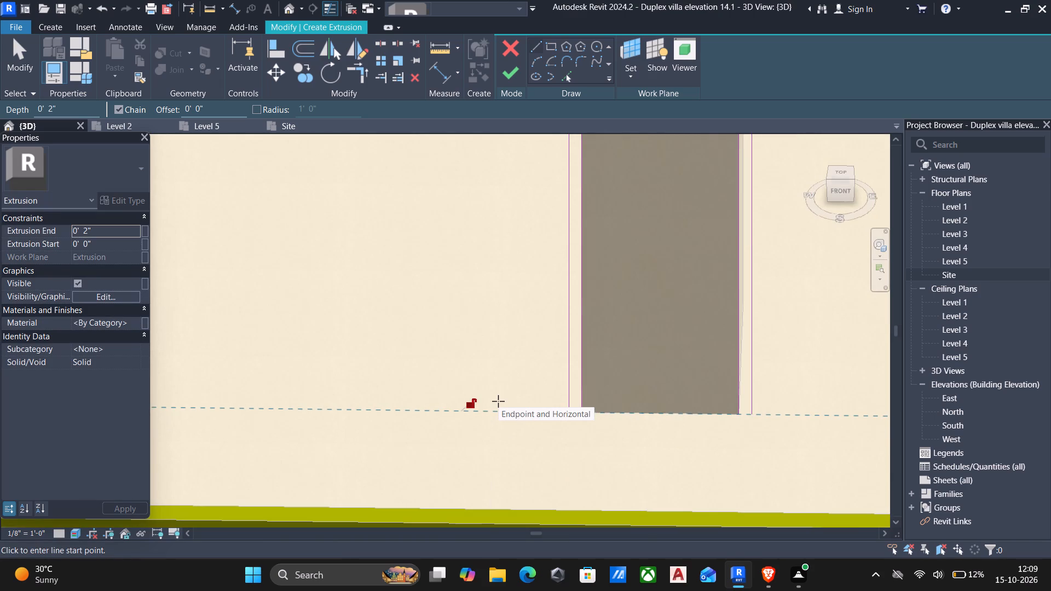
pyautogui.scroll(5, 749, 416)
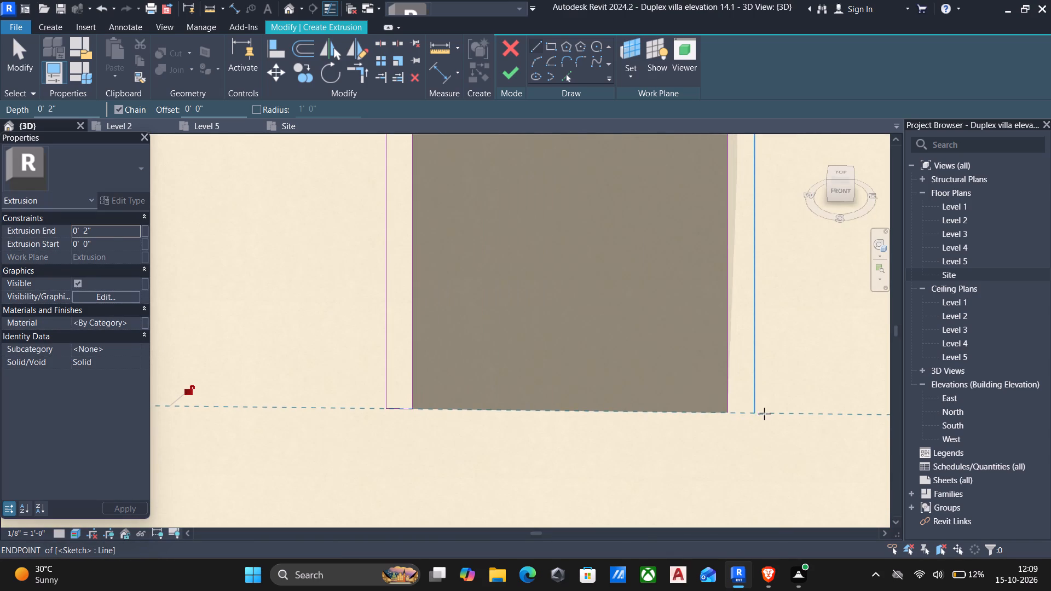
pyautogui.click(753, 412)
pyautogui.click(724, 412)
pyautogui.scroll(-3, 701, 435)
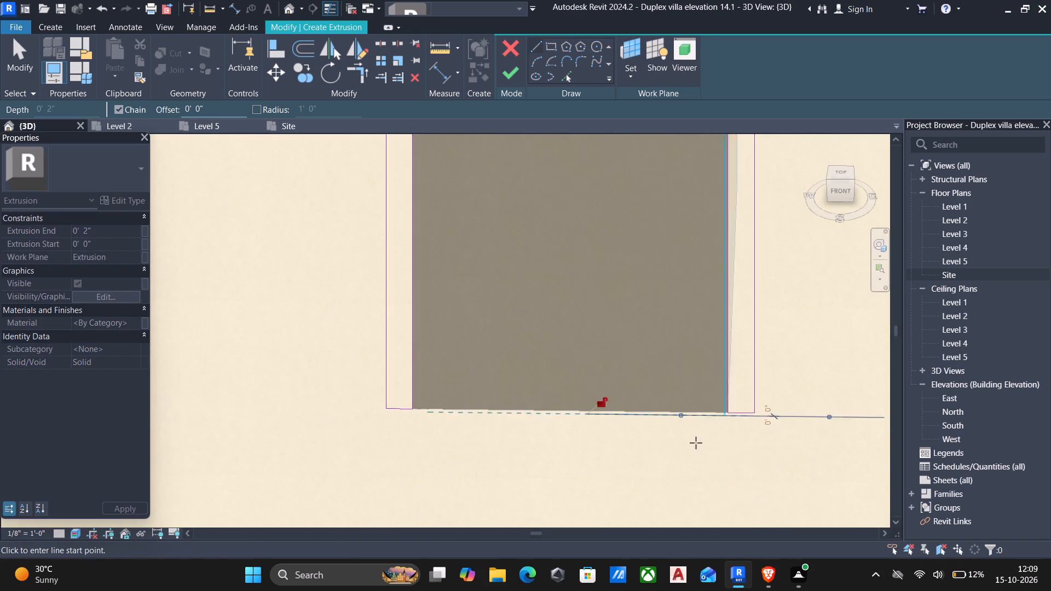
pyautogui.scroll(-3, 696, 443)
pyautogui.moveTo(695, 444); pyautogui.dragTo(468, 434, button='middle')
pyautogui.scroll(-8, 458, 434)
pyautogui.scroll(5, 649, 419)
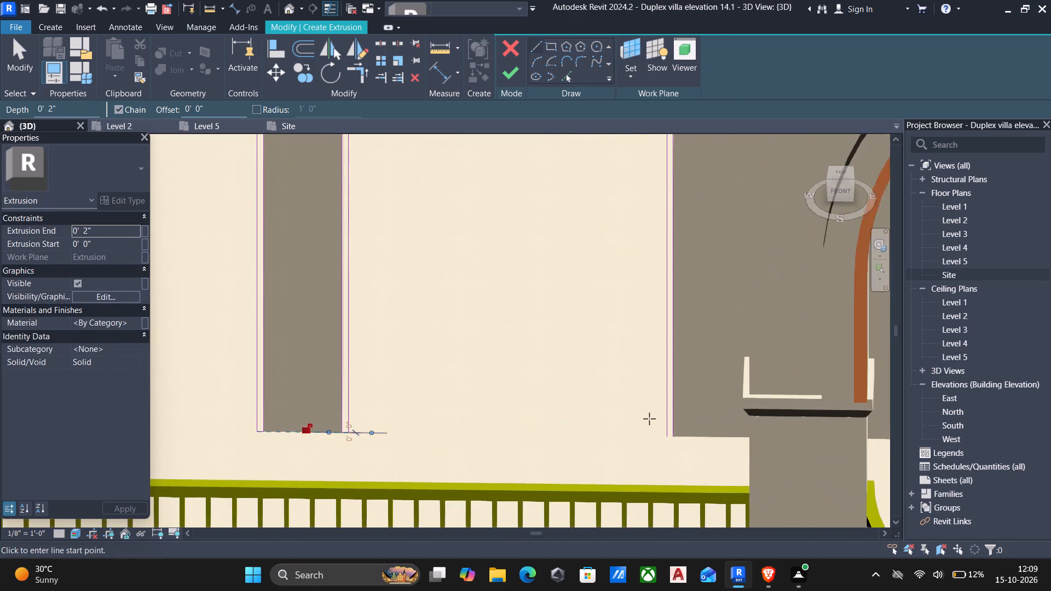
pyautogui.scroll(6, 667, 442)
pyautogui.click(695, 434)
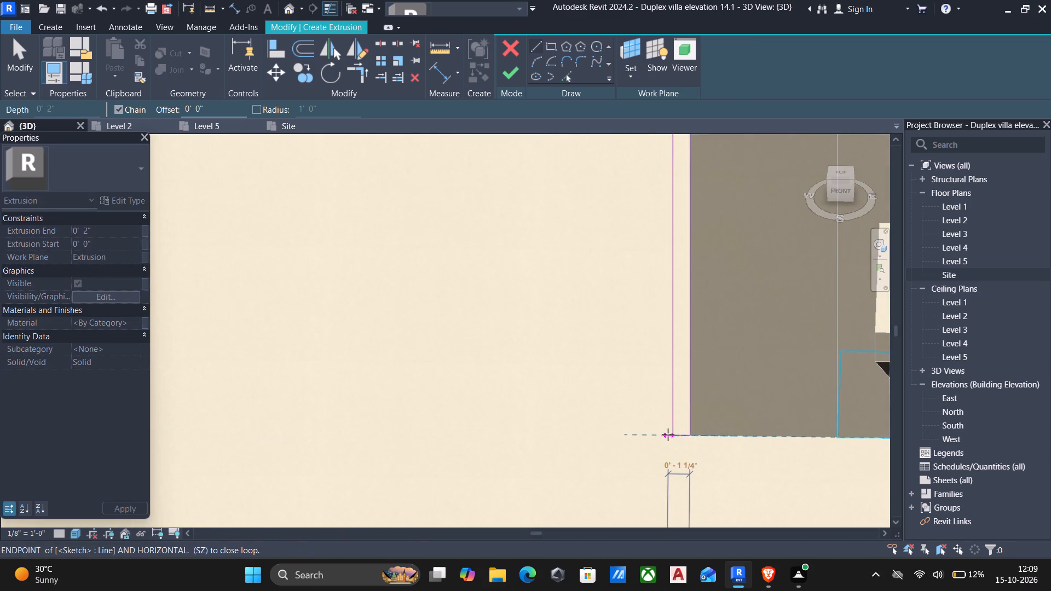
pyautogui.click(675, 436)
pyautogui.press('Escape')
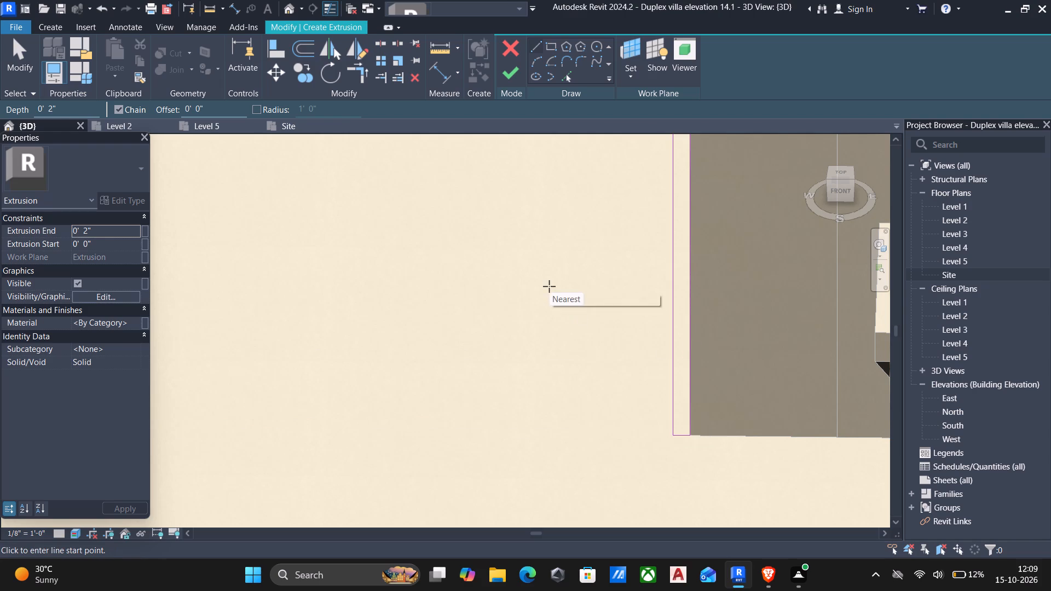
# Finish the four-arch trim sketch, set its extrusion end to 1", and finish the in-place model.
pyautogui.click(509, 70)
pyautogui.click(107, 234)
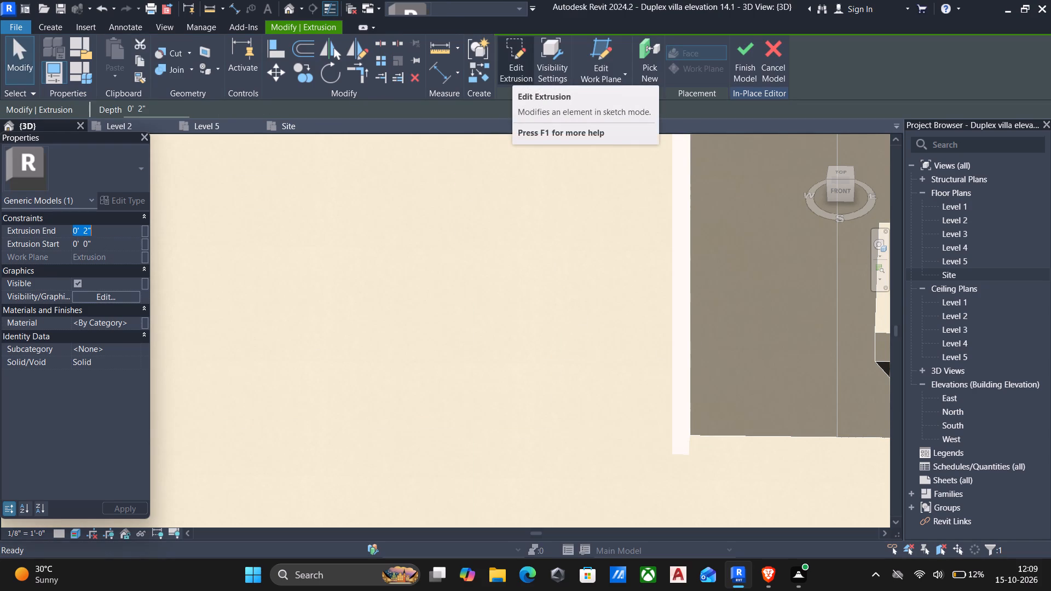
pyautogui.write('1"')
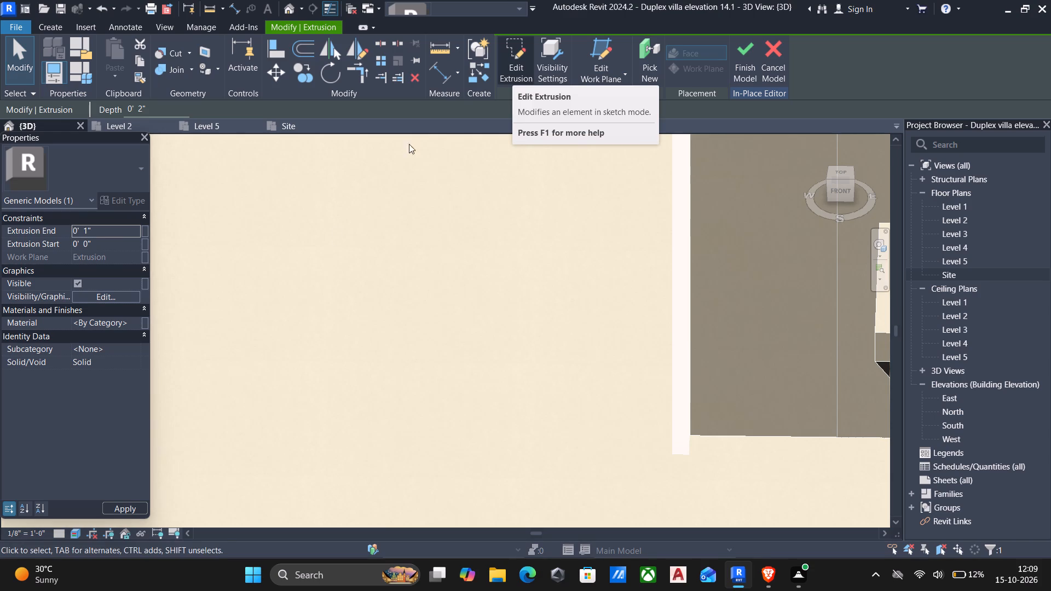
pyautogui.click(743, 52)
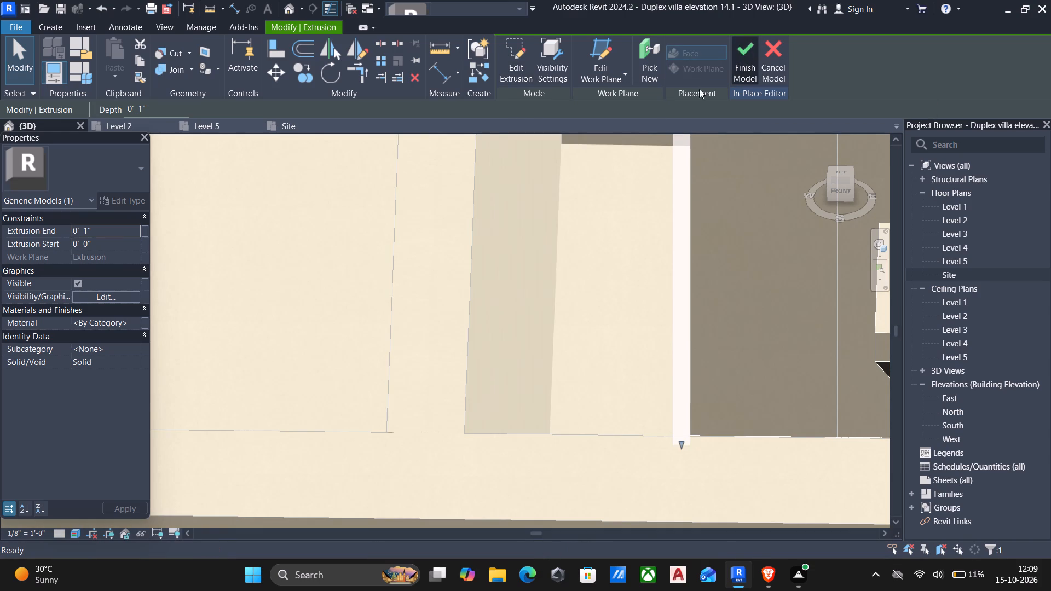
# Reopen the in-place model for editing and assign the Pier material to the extruded trims around the four upper arches.
pyautogui.scroll(-15, 538, 305)
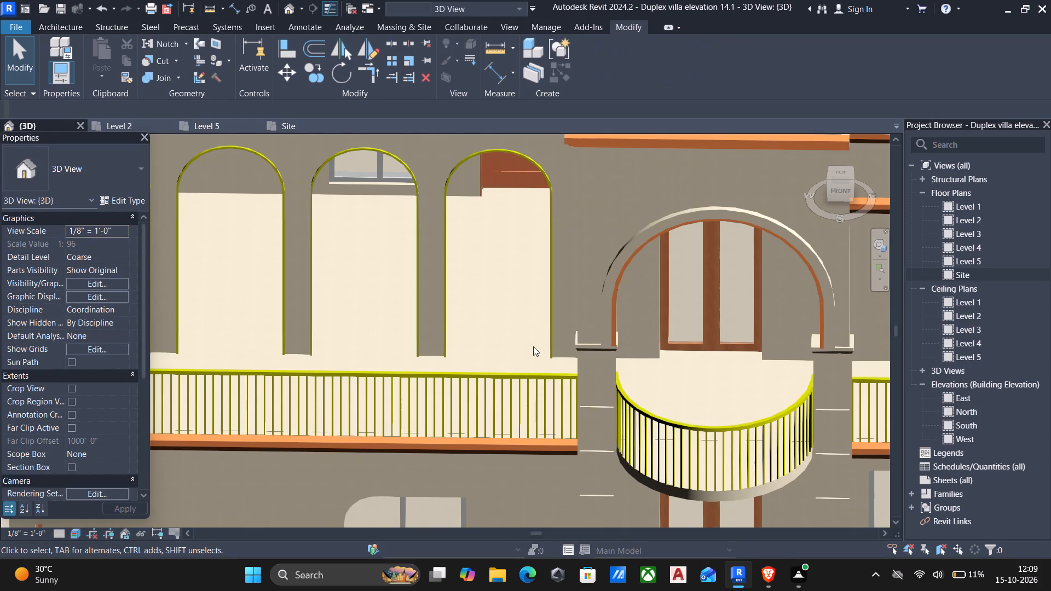
pyautogui.scroll(-4, 513, 322)
pyautogui.keyDown('shift'); pyautogui.moveTo(438, 322); pyautogui.dragTo(520, 276, button='middle'); pyautogui.keyUp('shift')
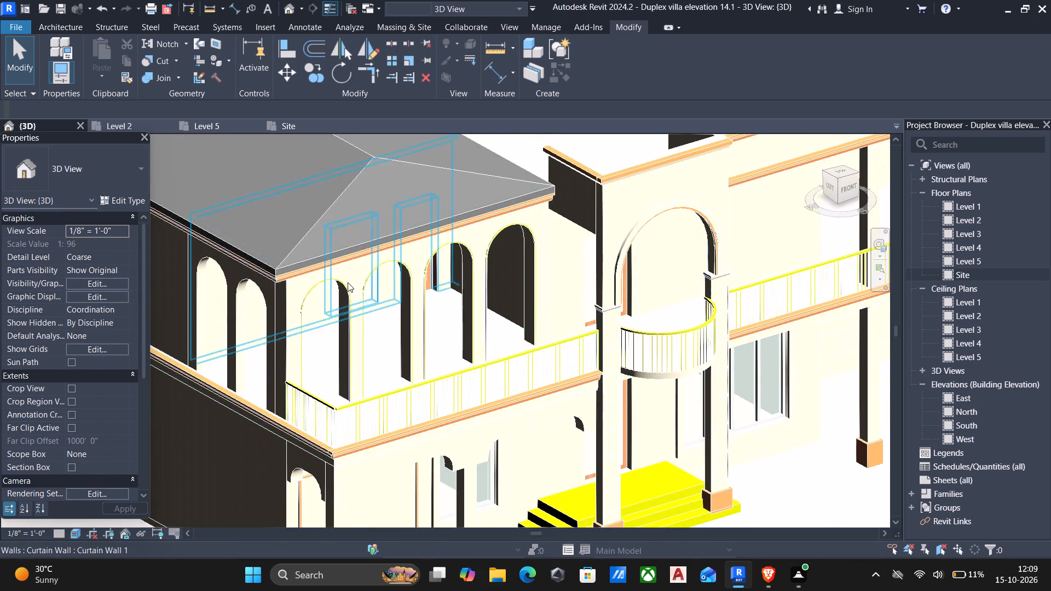
pyautogui.click(309, 289)
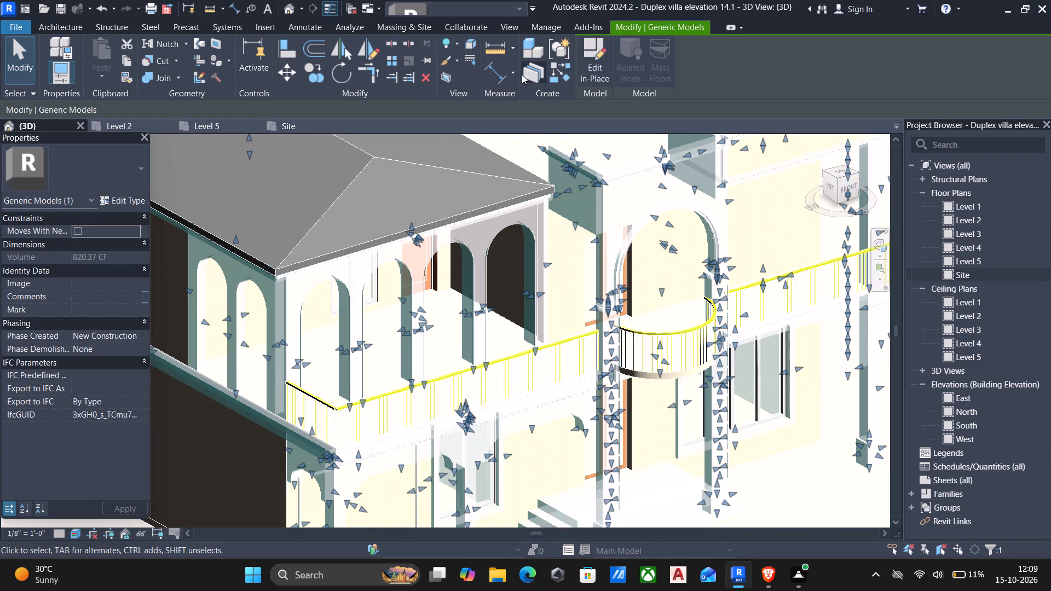
pyautogui.click(587, 60)
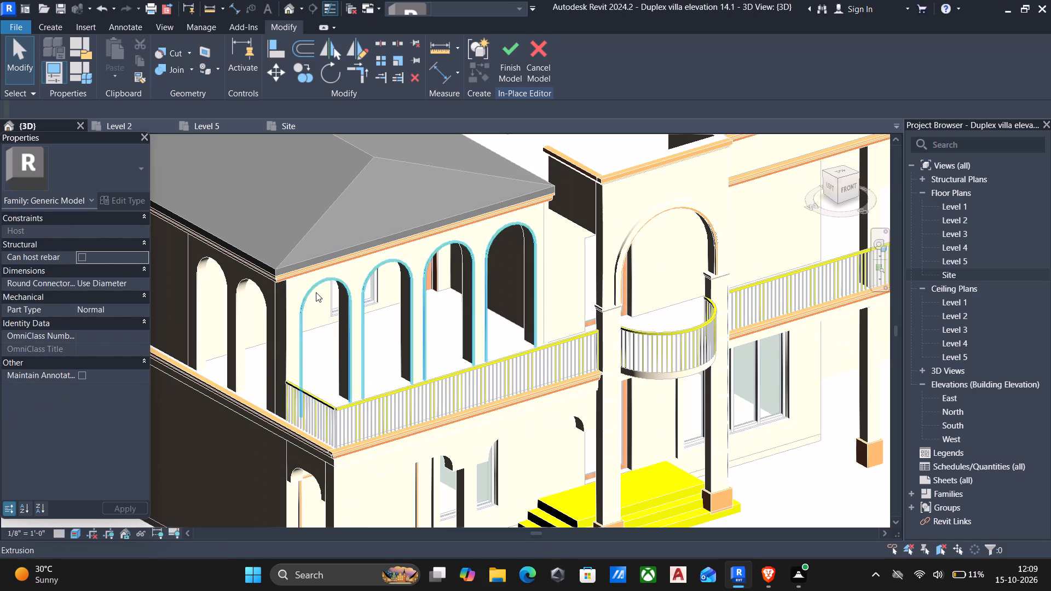
pyautogui.click(316, 292)
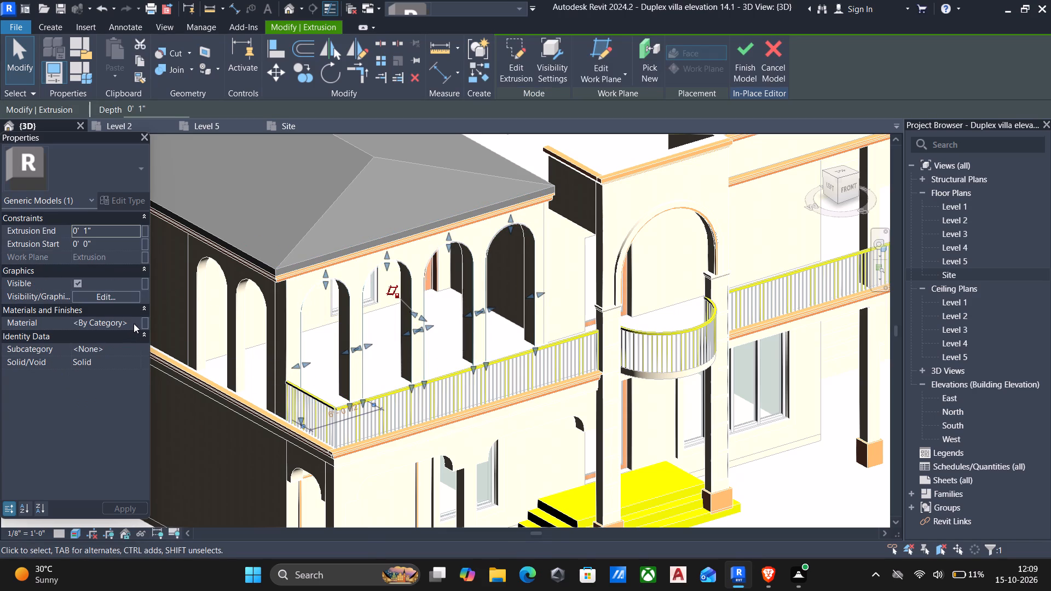
pyautogui.click(135, 323)
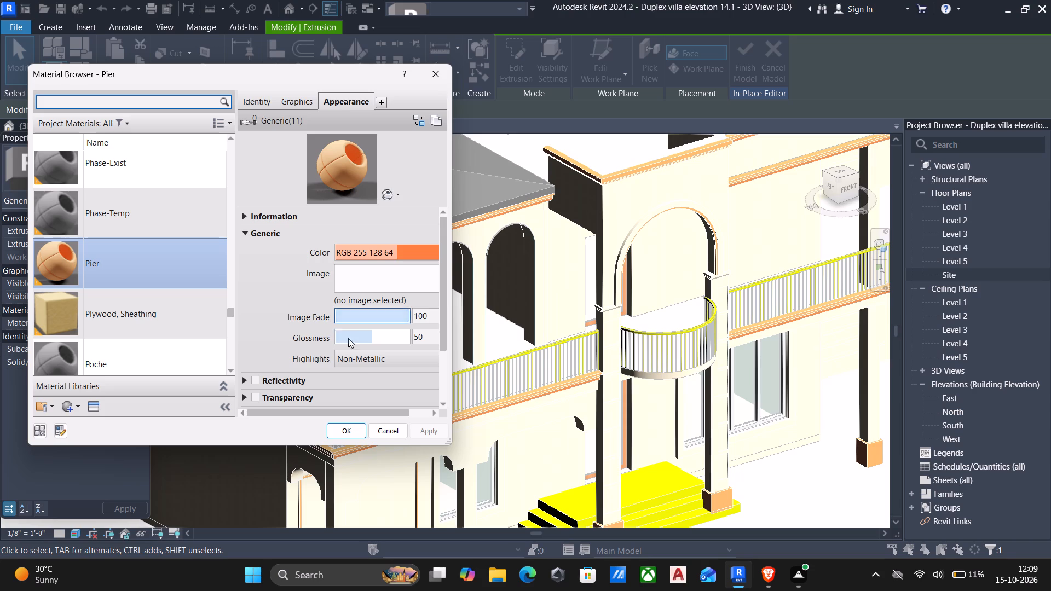
pyautogui.click(355, 433)
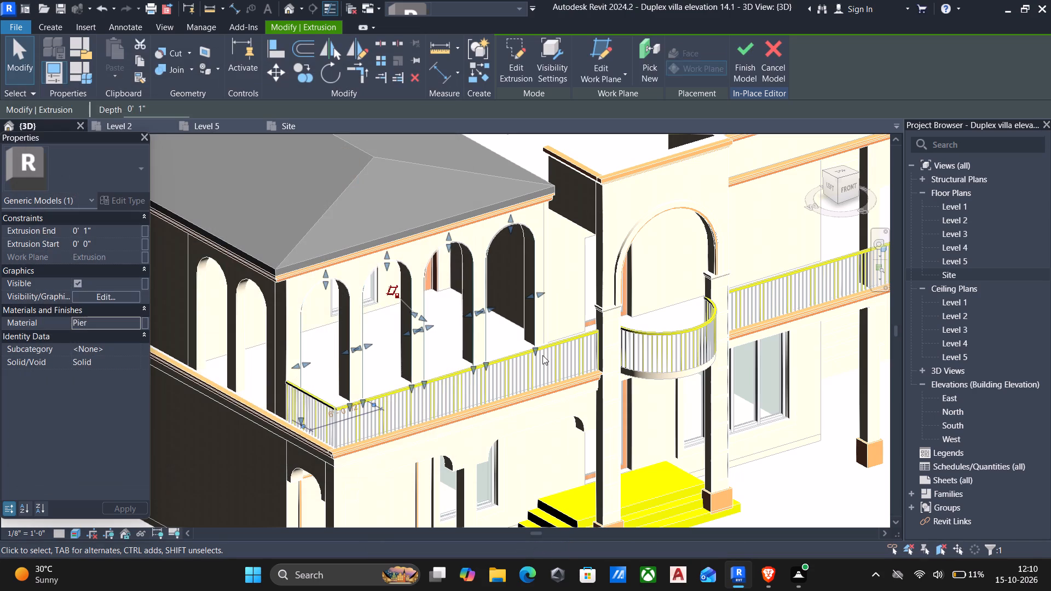
pyautogui.press('Escape')
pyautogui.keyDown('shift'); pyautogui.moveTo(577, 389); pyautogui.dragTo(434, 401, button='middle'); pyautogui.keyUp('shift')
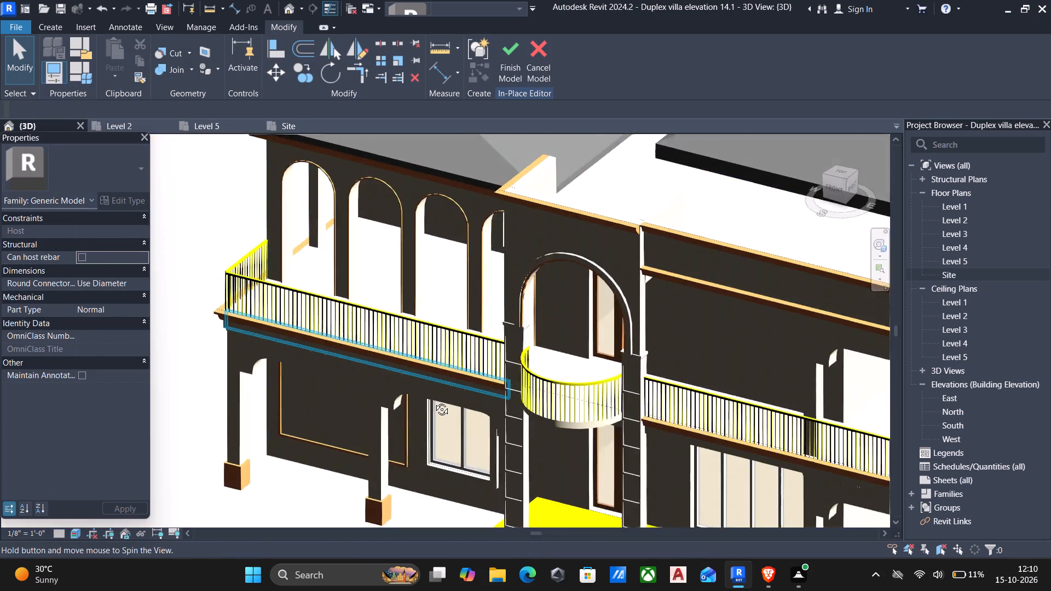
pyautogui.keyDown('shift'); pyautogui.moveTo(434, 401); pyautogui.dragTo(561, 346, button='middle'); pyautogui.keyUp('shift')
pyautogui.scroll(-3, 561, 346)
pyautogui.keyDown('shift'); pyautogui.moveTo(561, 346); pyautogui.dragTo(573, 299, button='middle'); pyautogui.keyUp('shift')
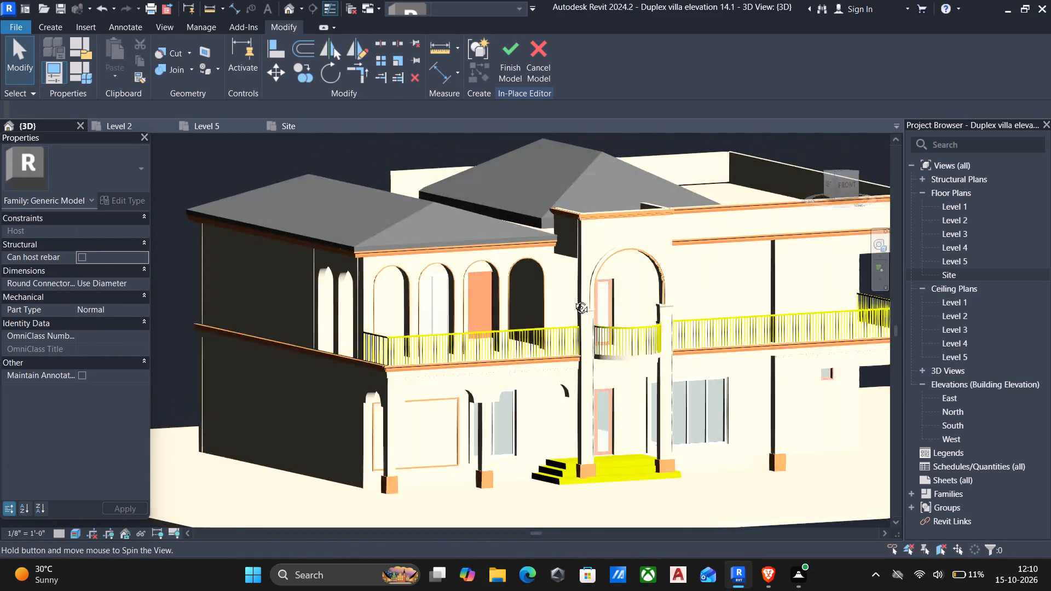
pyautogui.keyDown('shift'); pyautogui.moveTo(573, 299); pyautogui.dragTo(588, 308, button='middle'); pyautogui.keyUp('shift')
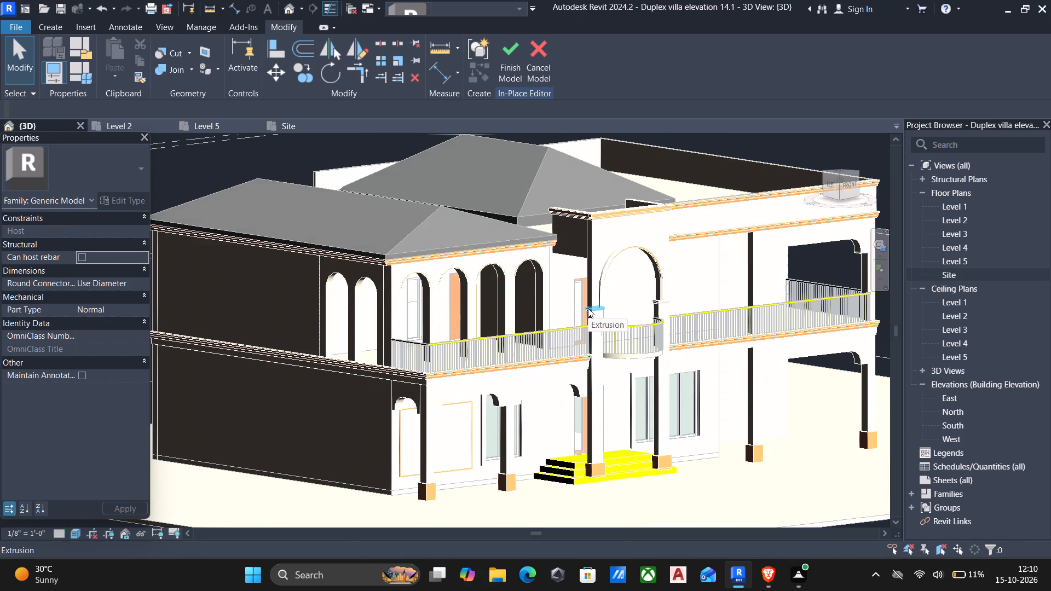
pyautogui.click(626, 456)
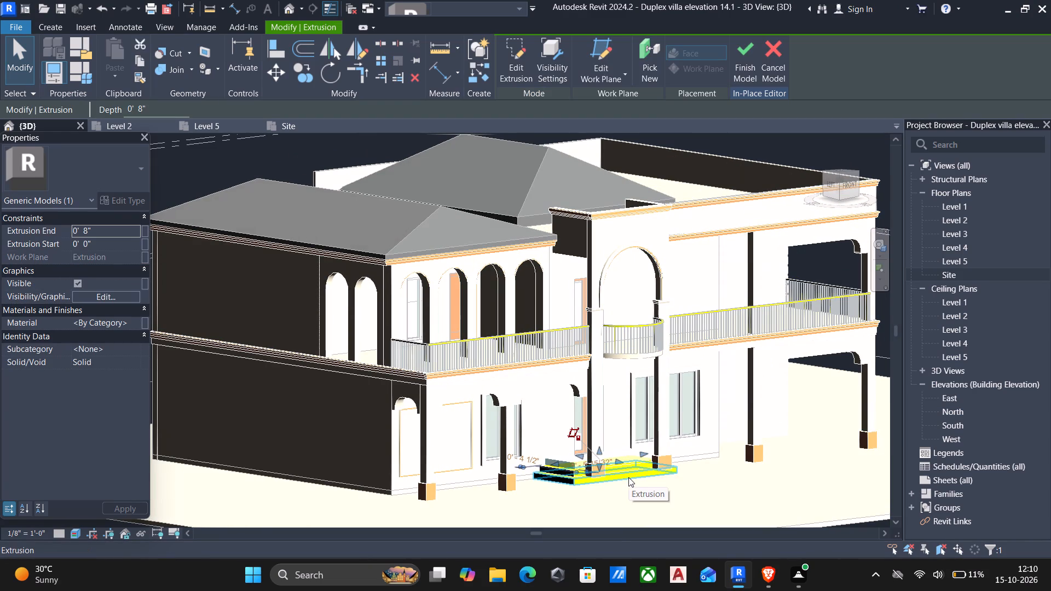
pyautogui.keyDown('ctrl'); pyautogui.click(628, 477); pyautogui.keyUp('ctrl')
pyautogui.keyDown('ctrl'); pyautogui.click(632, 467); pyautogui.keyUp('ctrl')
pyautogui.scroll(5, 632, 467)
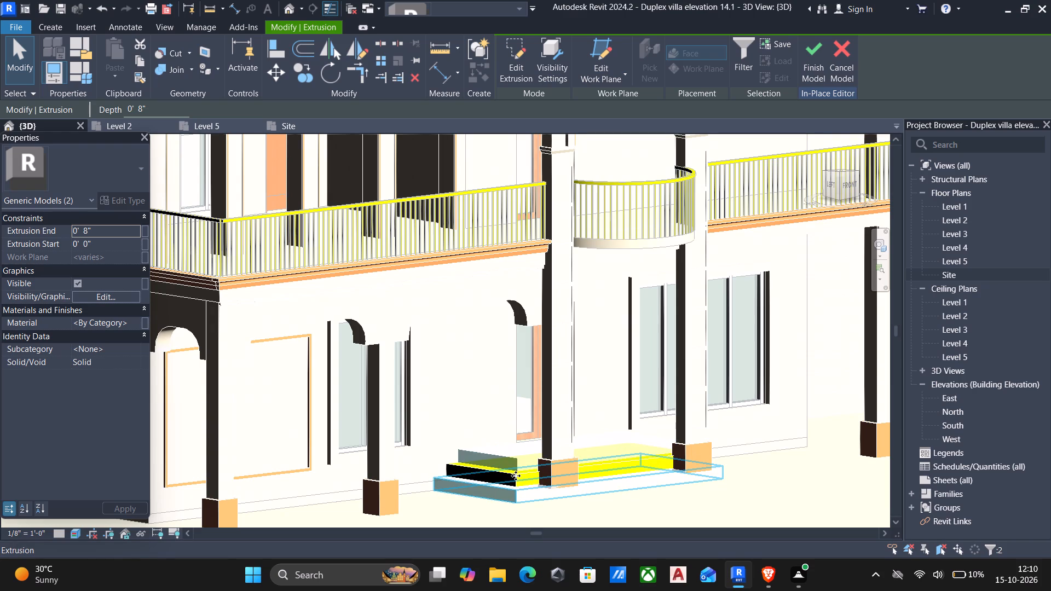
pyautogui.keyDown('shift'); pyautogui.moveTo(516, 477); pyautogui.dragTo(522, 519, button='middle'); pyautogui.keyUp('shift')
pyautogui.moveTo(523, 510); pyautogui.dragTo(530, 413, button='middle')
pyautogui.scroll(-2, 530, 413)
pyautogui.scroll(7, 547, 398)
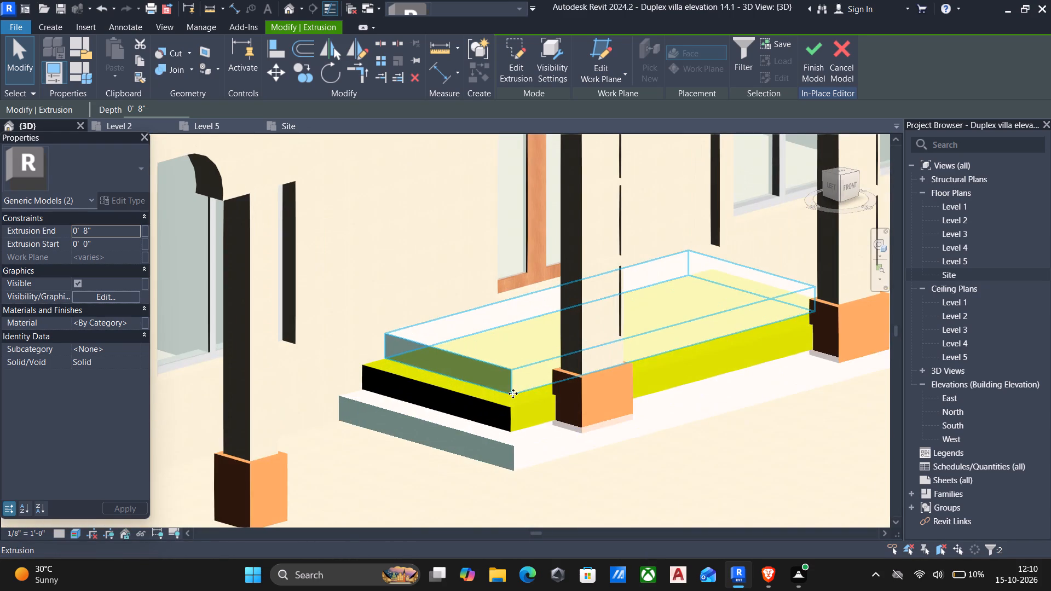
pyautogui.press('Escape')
# Select the three entrance step extrusions and create a new material named Tile for them.
pyautogui.moveTo(499, 508); pyautogui.dragTo(452, 358)
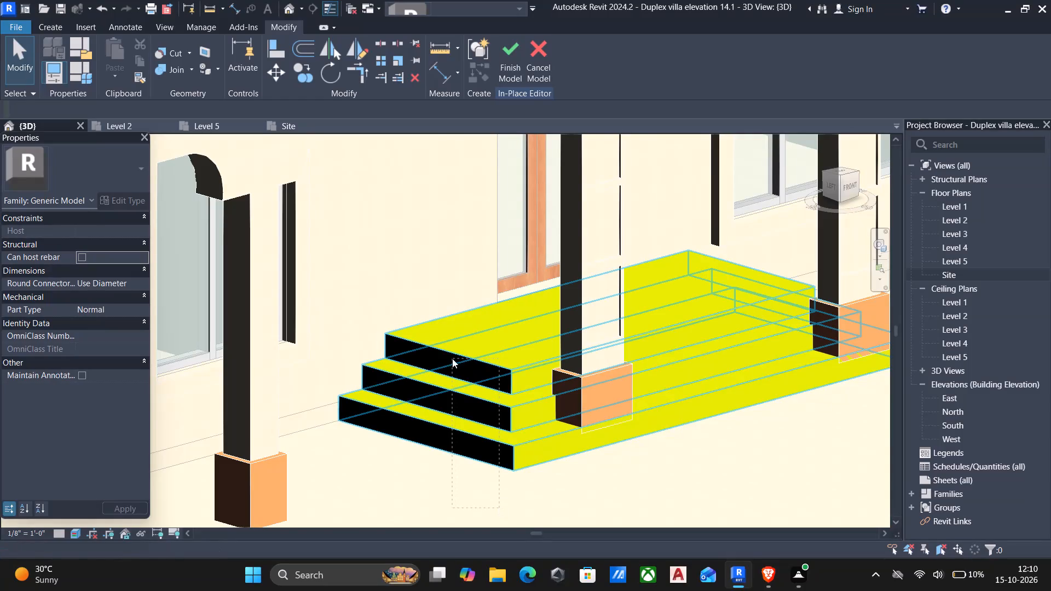
pyautogui.moveTo(452, 358); pyautogui.dragTo(443, 349)
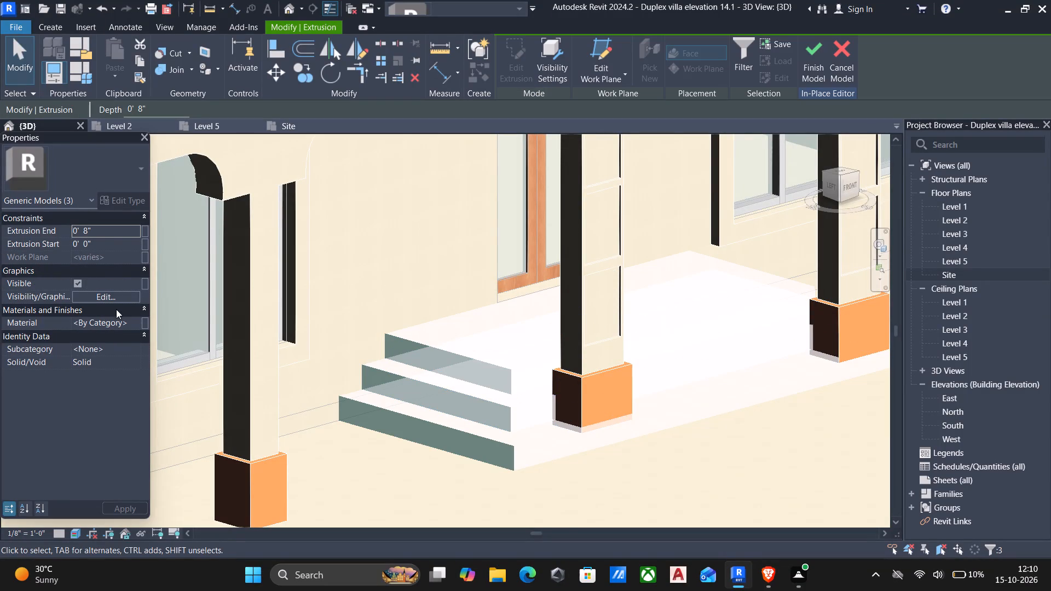
pyautogui.click(135, 324)
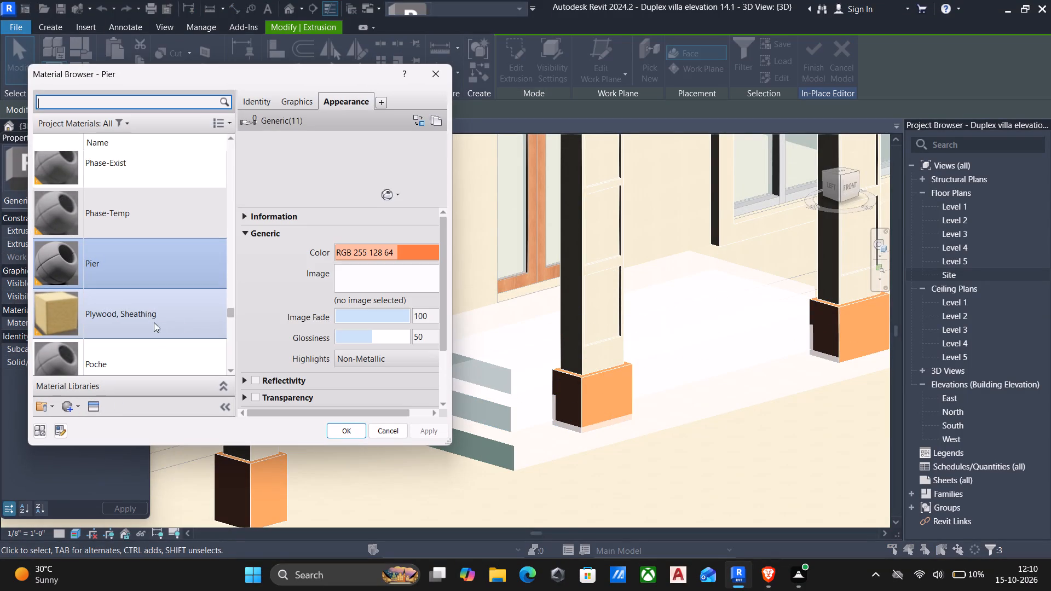
pyautogui.click(73, 410)
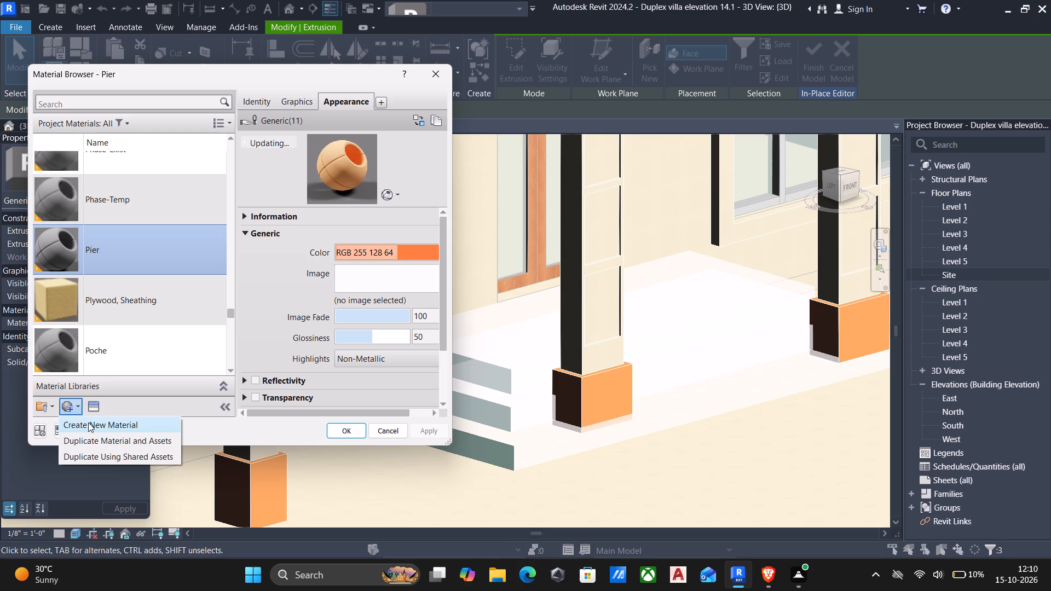
pyautogui.click(88, 422)
pyautogui.click(255, 101)
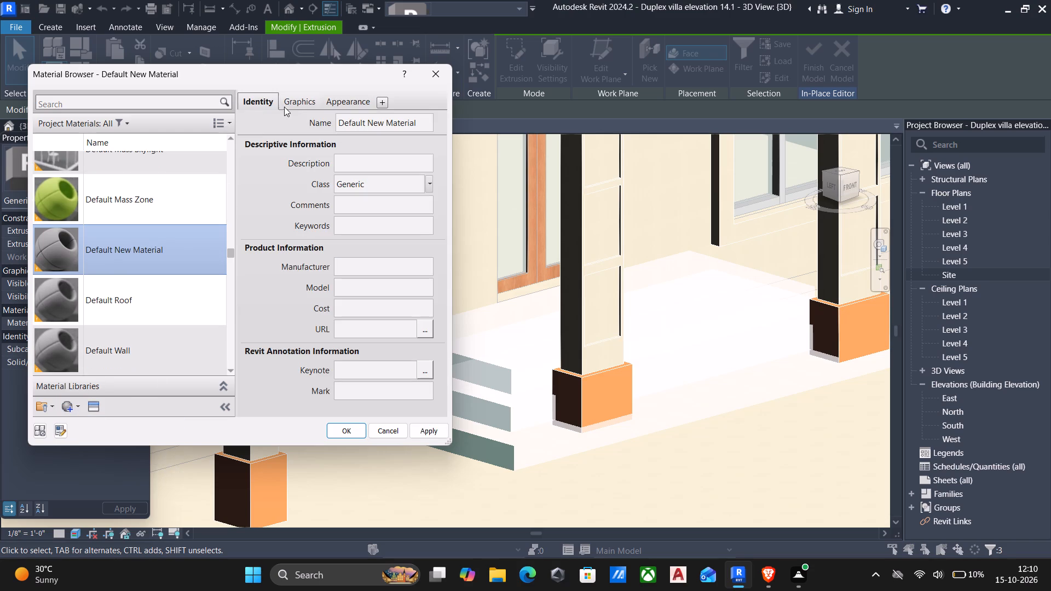
pyautogui.click(420, 126)
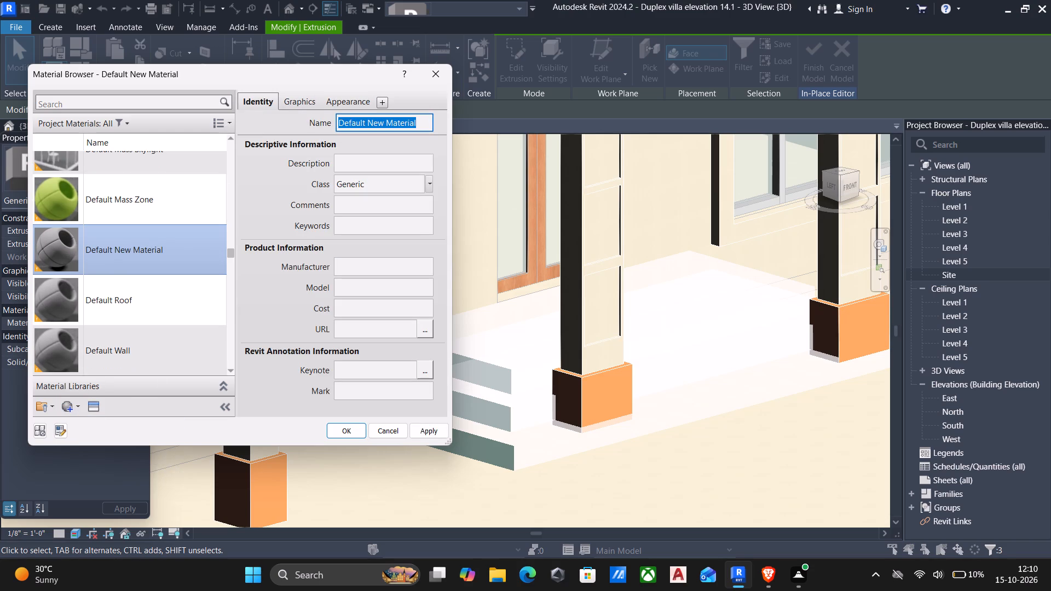
pyautogui.write('ile')
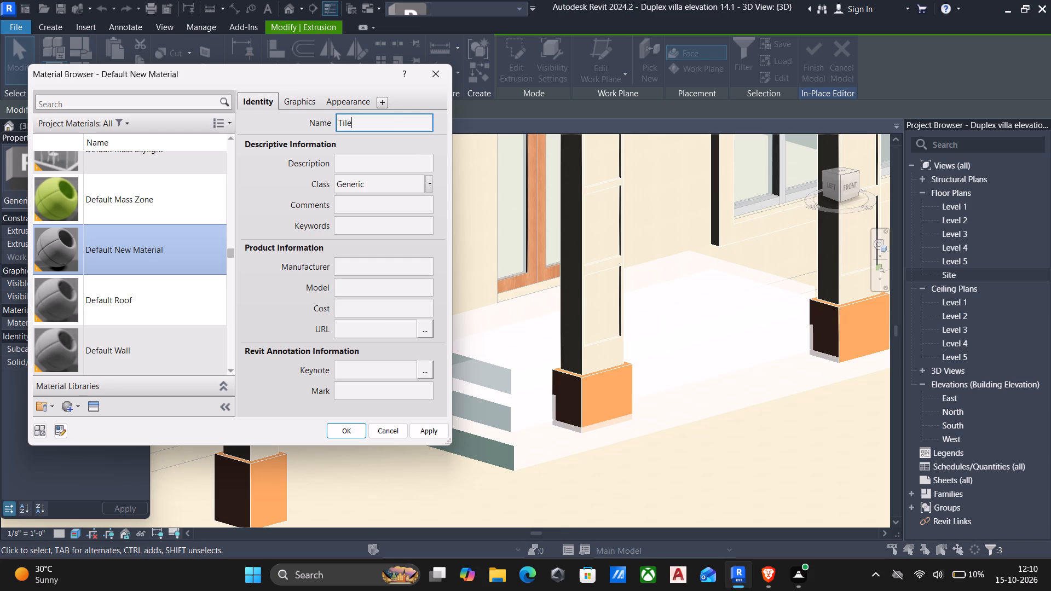
pyautogui.click(429, 436)
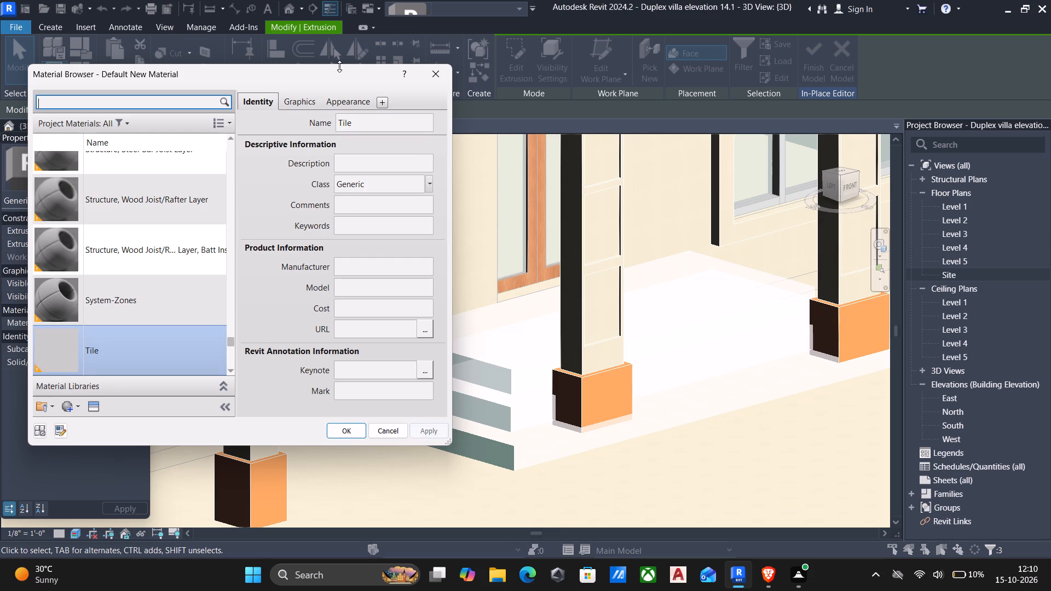
# Open the appearance assets for the Tile material and expand the Appearance Library's categories.
pyautogui.click(356, 101)
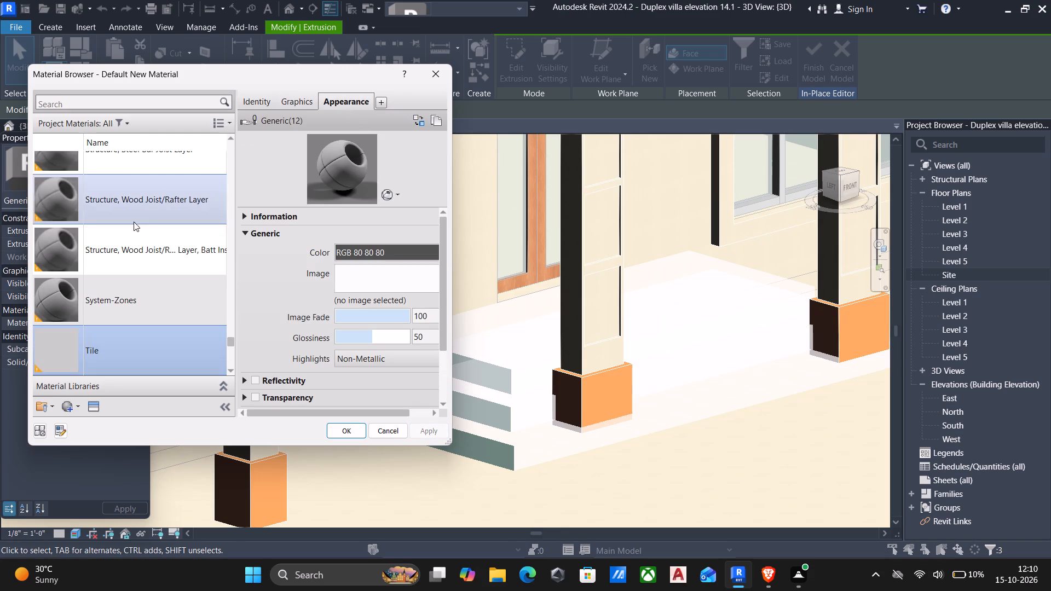
pyautogui.click(90, 410)
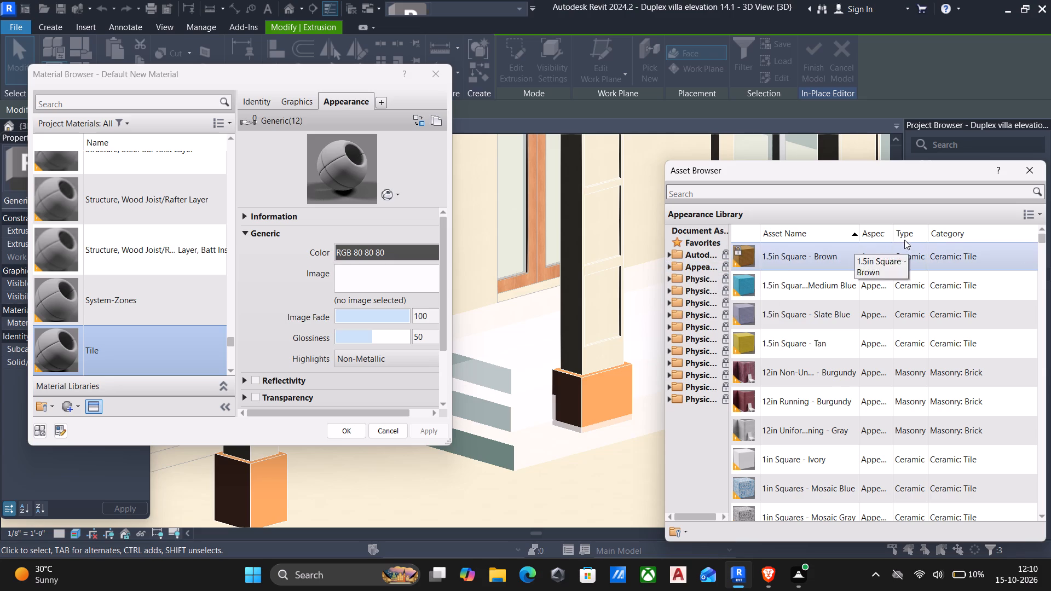
pyautogui.click(668, 268)
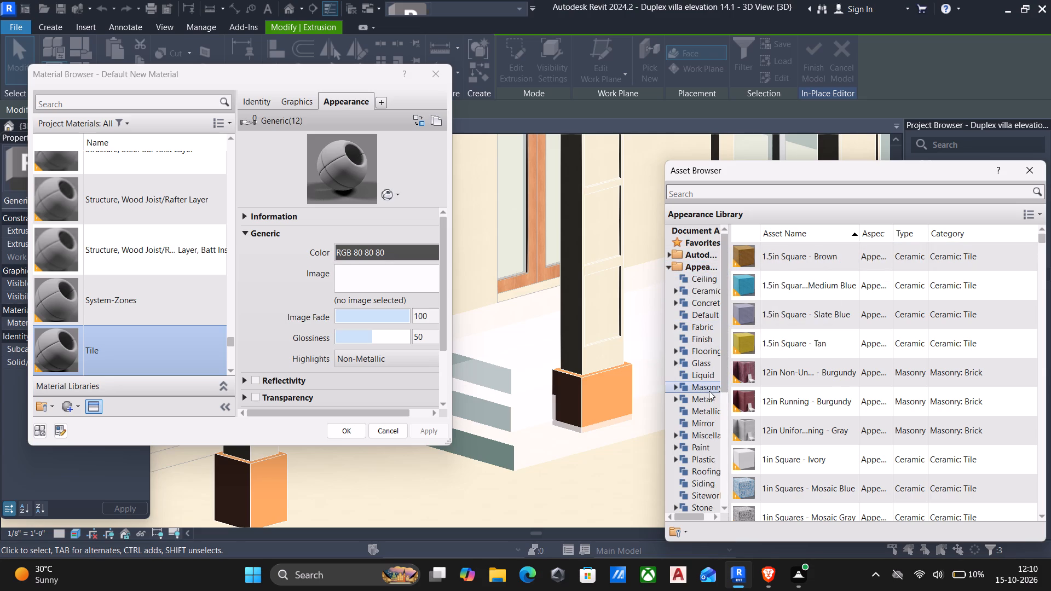
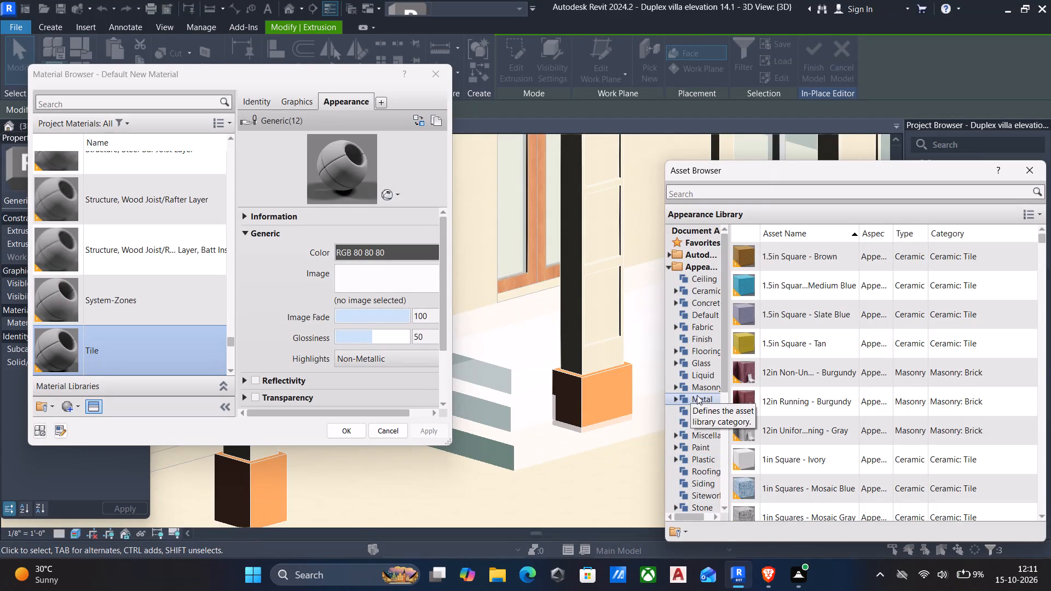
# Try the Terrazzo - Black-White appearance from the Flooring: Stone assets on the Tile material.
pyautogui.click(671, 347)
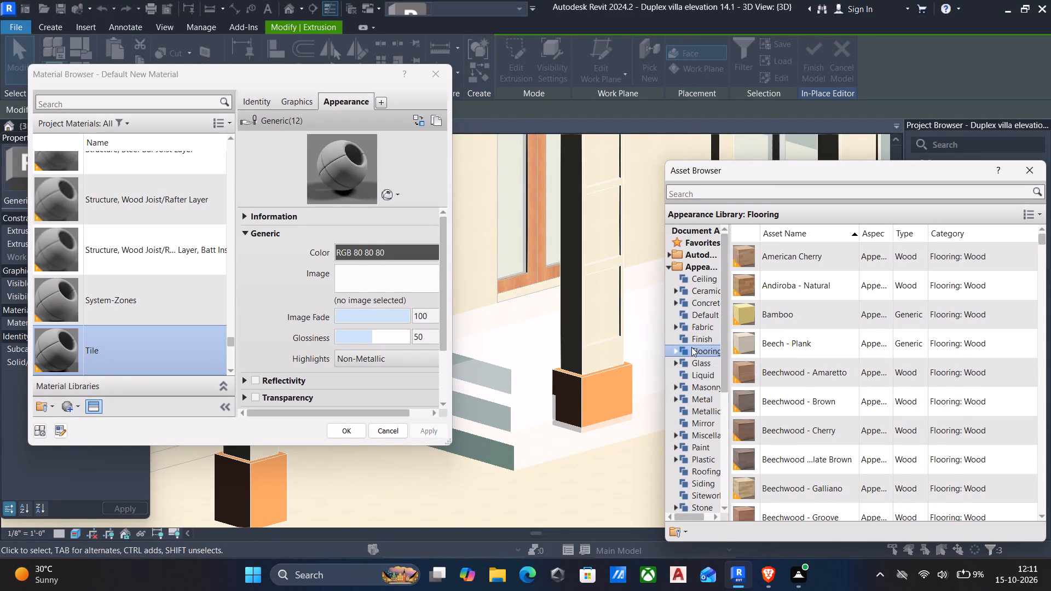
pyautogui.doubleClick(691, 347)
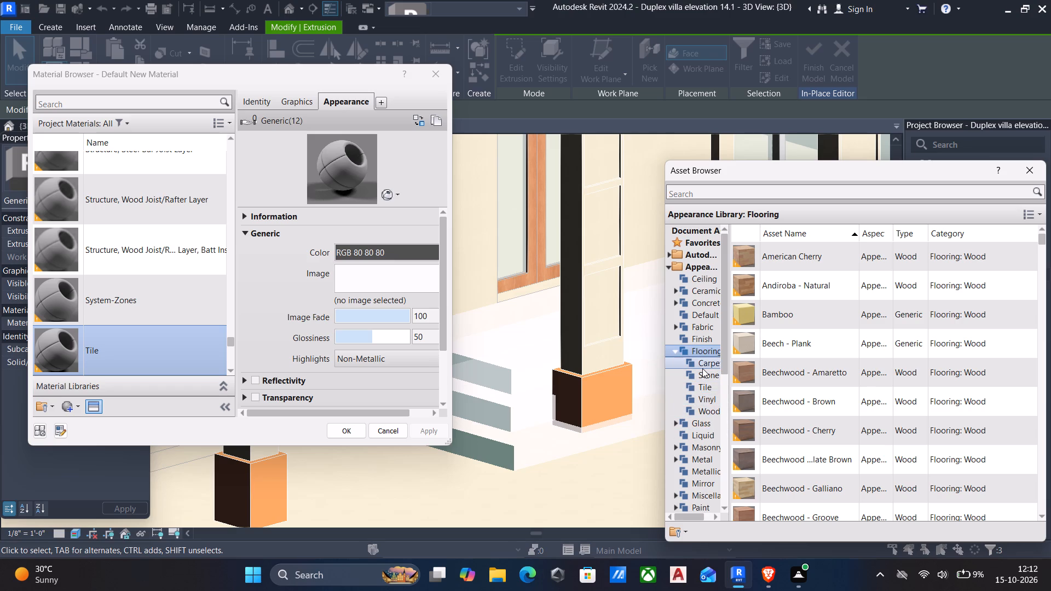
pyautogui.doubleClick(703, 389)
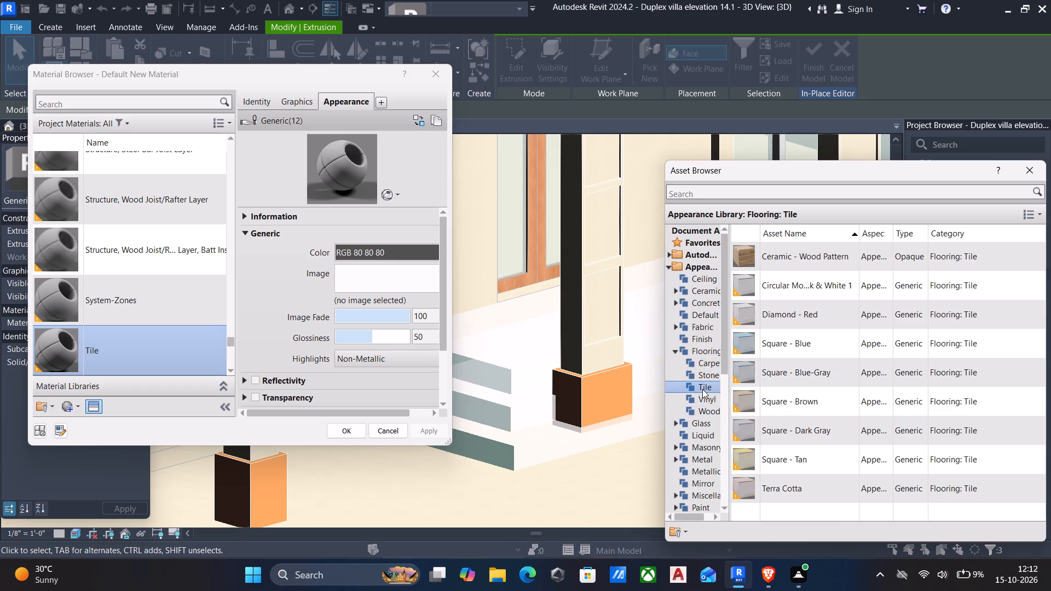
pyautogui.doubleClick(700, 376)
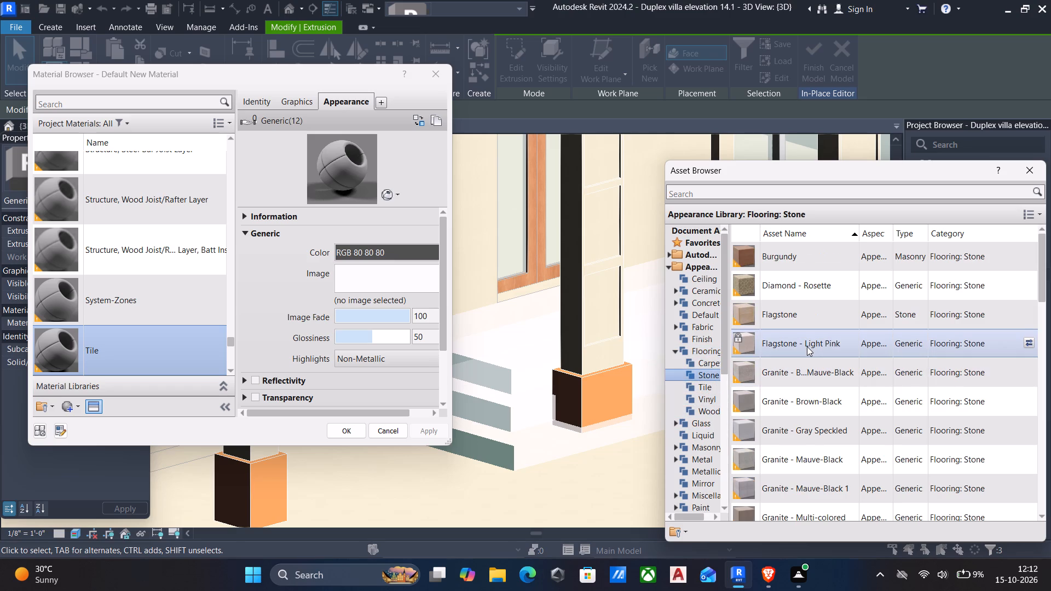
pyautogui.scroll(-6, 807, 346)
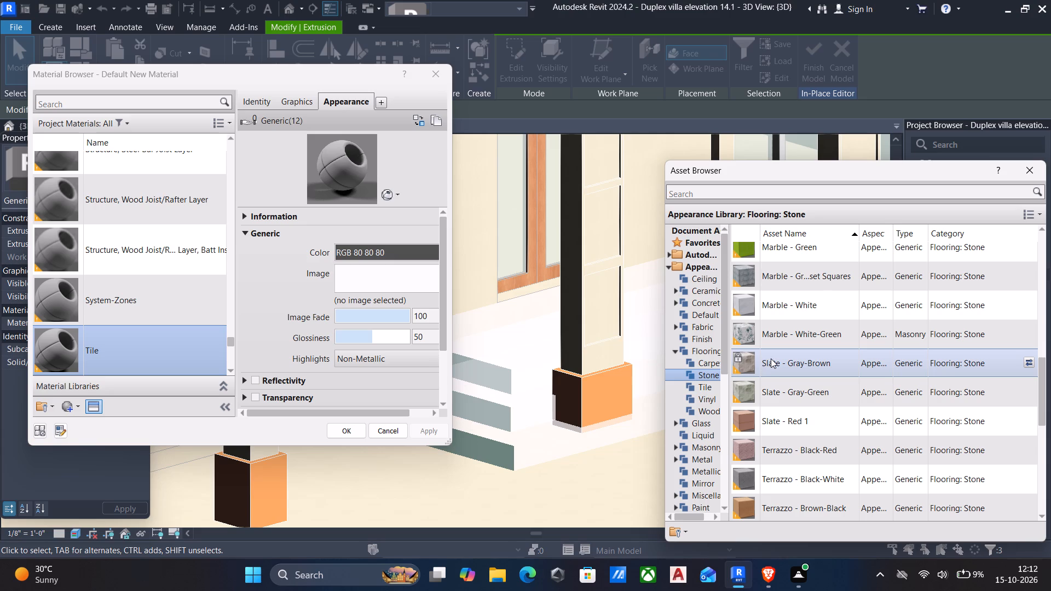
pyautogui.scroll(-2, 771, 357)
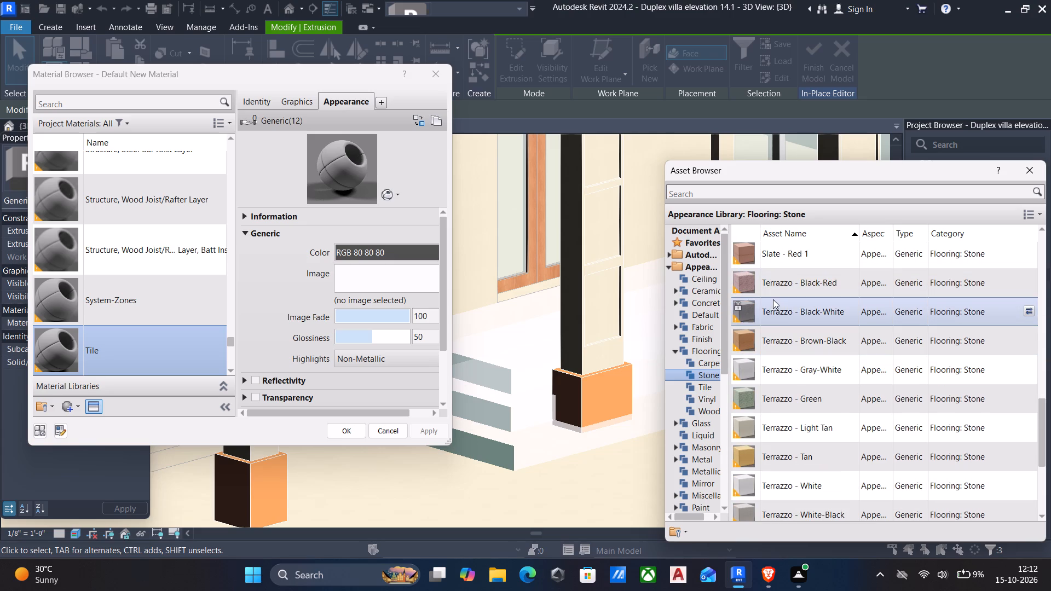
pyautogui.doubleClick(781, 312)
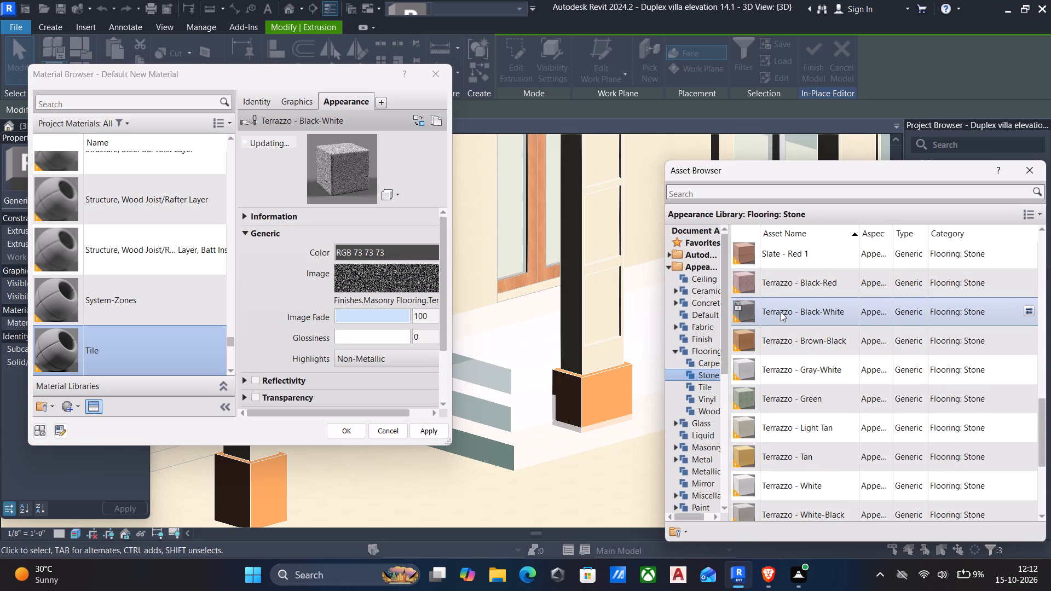
# Replace the Tile material's appearance with Terrazzo - Light Tan and assign the material to the entrance step extrusions.
pyautogui.scroll(-1, 776, 378)
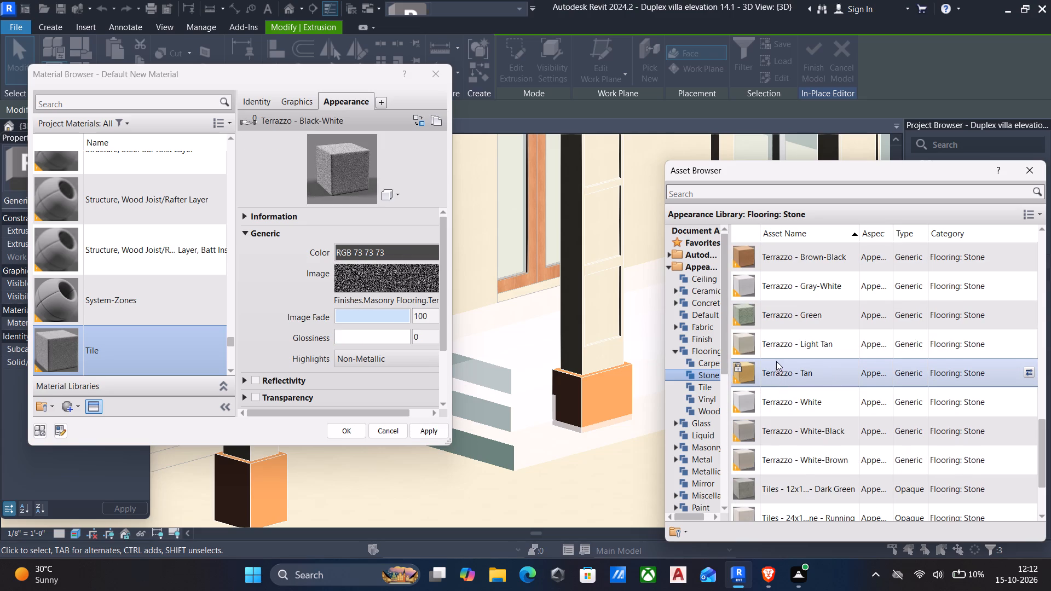
pyautogui.click(777, 347)
pyautogui.click(777, 347)
pyautogui.doubleClick(777, 347)
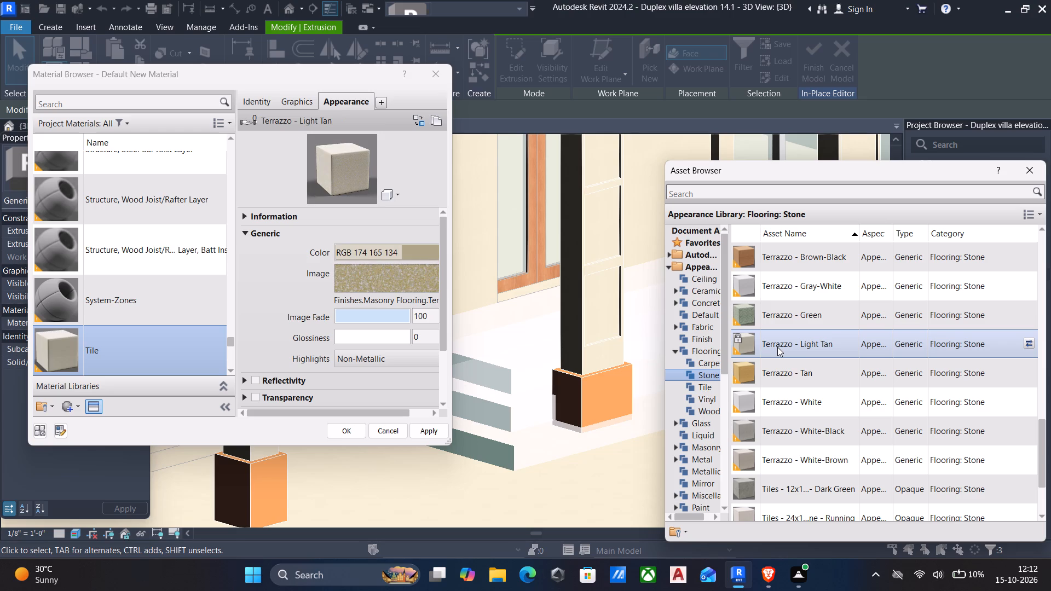
pyautogui.scroll(1, 777, 347)
pyautogui.scroll(-1, 766, 358)
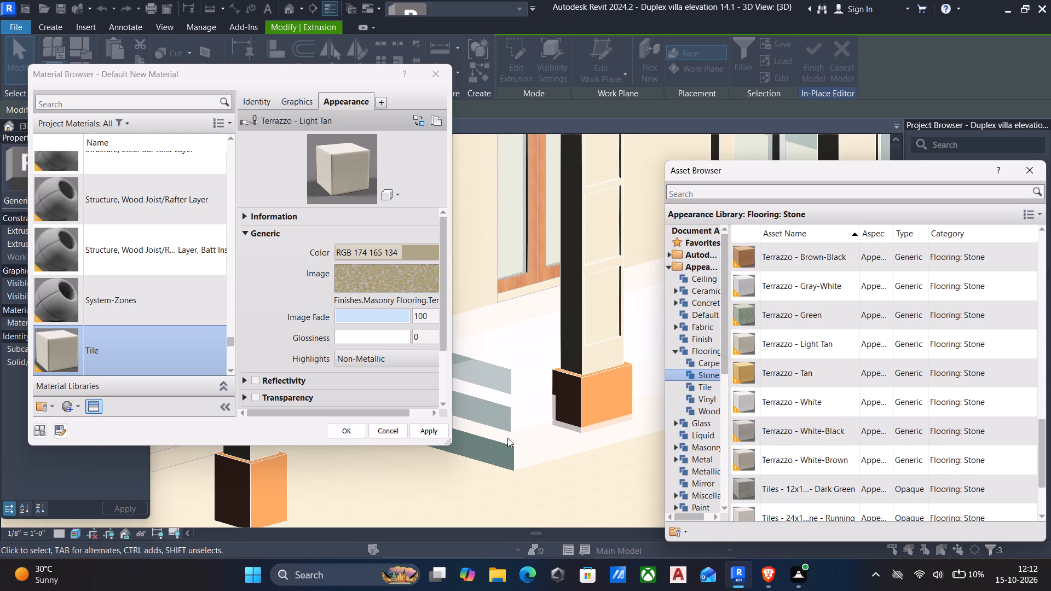
pyautogui.click(424, 432)
pyautogui.click(350, 433)
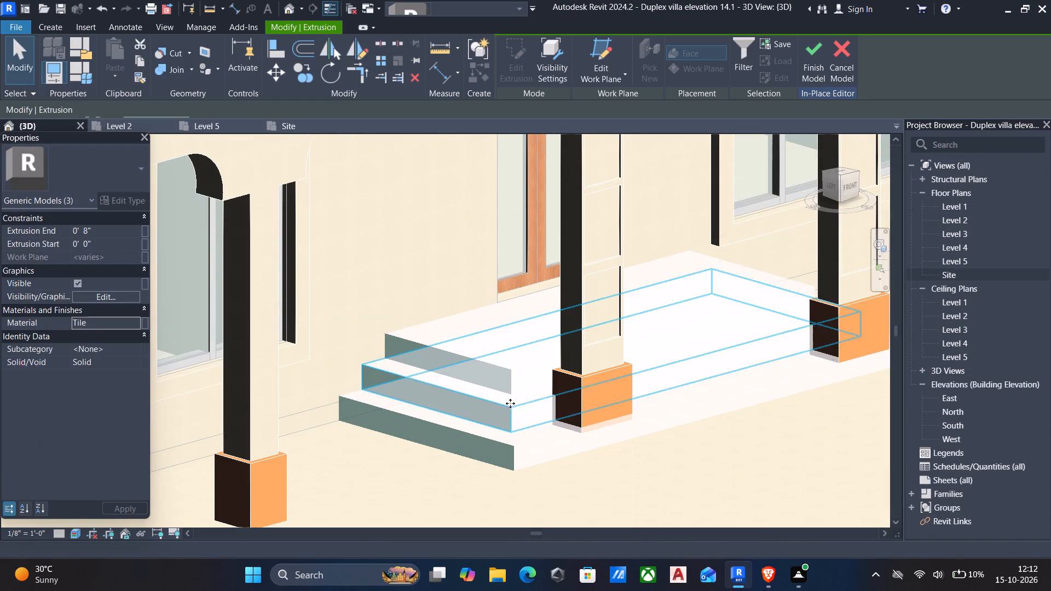
pyautogui.press('Escape')
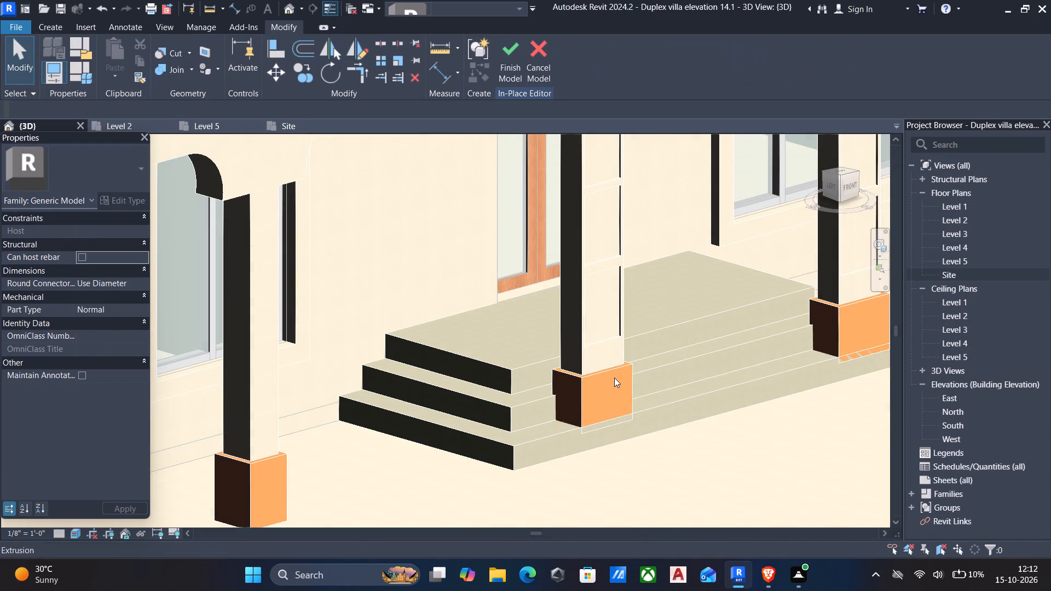
# Examine the terrazzo finish on the entrance steps up close and against the villa's whole front facade.
pyautogui.keyDown('shift'); pyautogui.middleClick(648, 380); pyautogui.keyUp('shift')
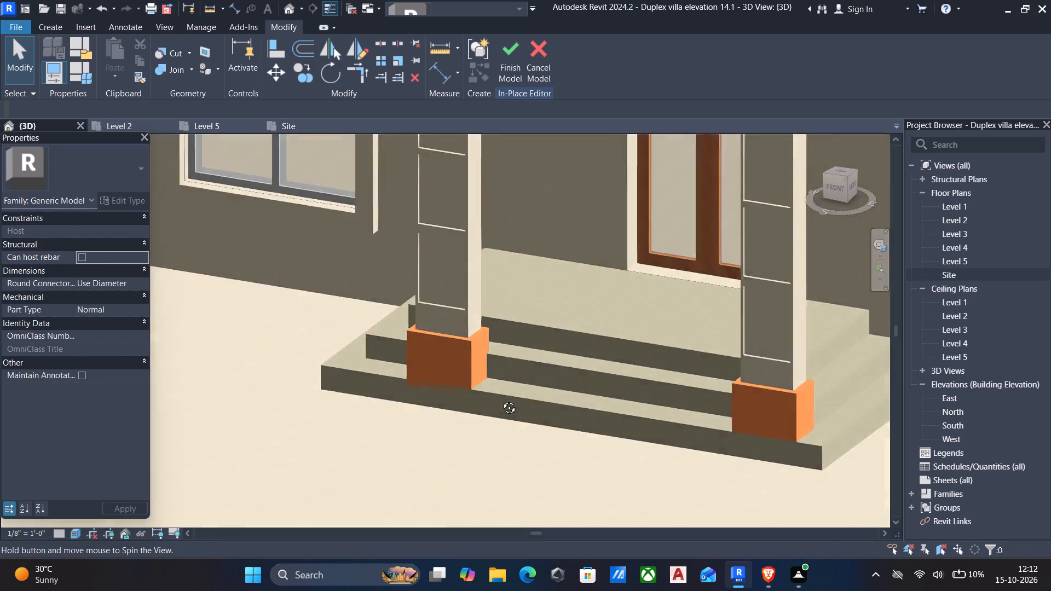
pyautogui.scroll(5, 682, 357)
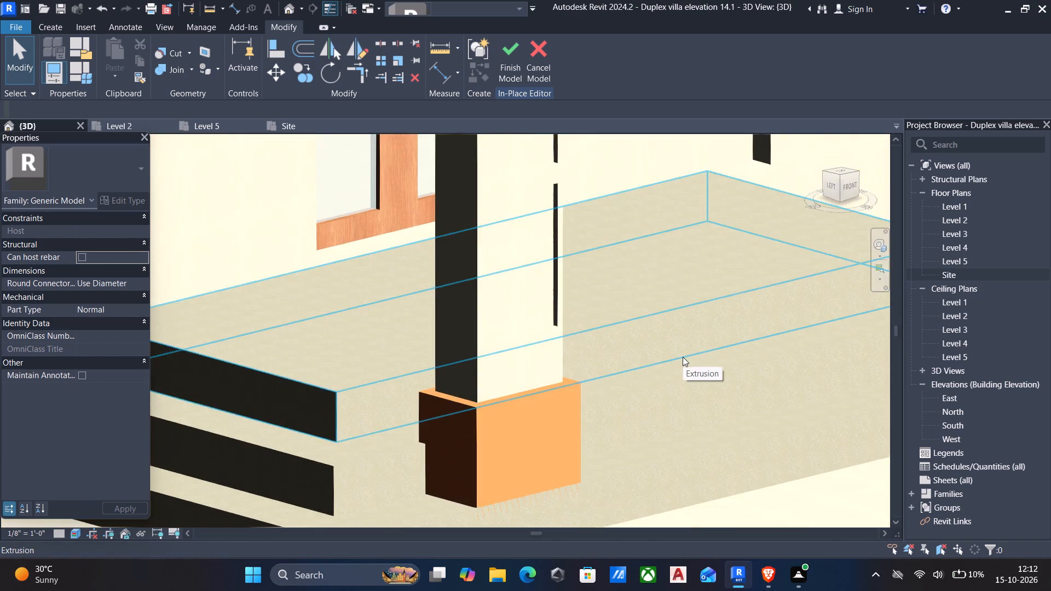
pyautogui.scroll(14, 683, 357)
pyautogui.scroll(12, 683, 357)
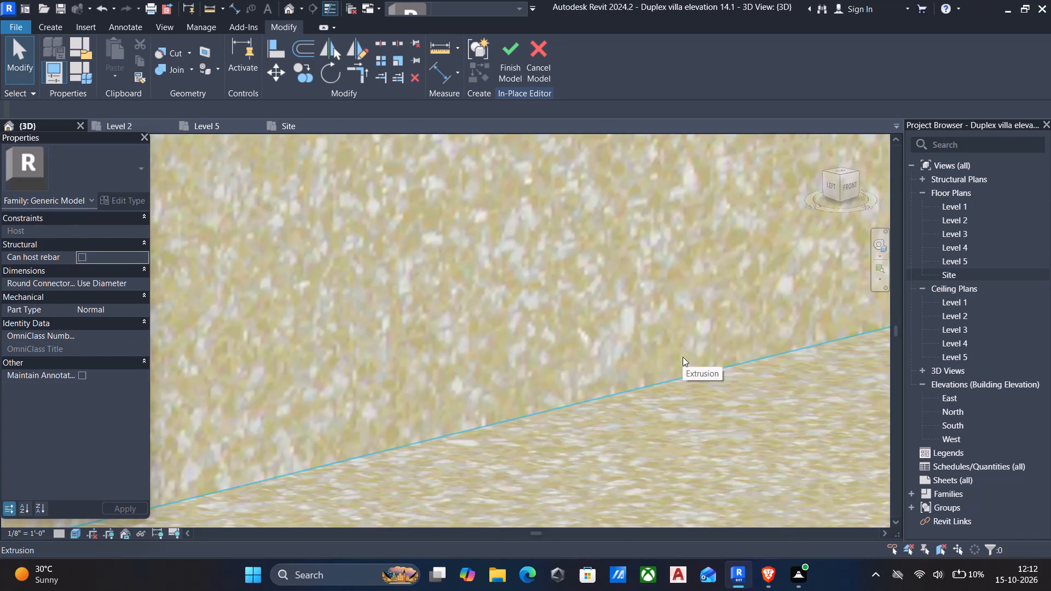
pyautogui.scroll(-14, 683, 357)
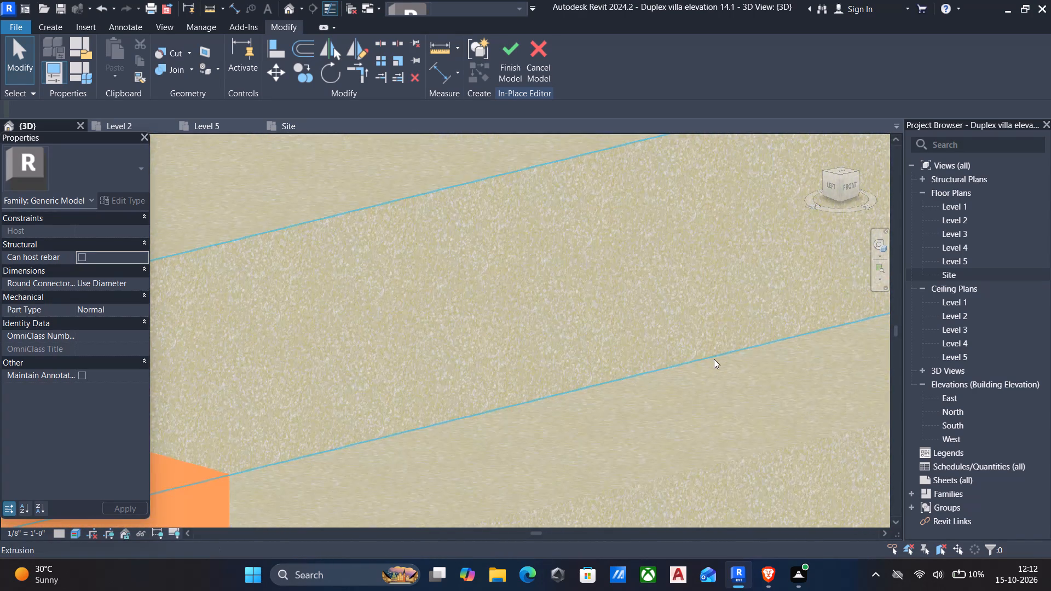
pyautogui.scroll(-20, 714, 359)
pyautogui.moveTo(709, 364); pyautogui.dragTo(680, 367, button='middle')
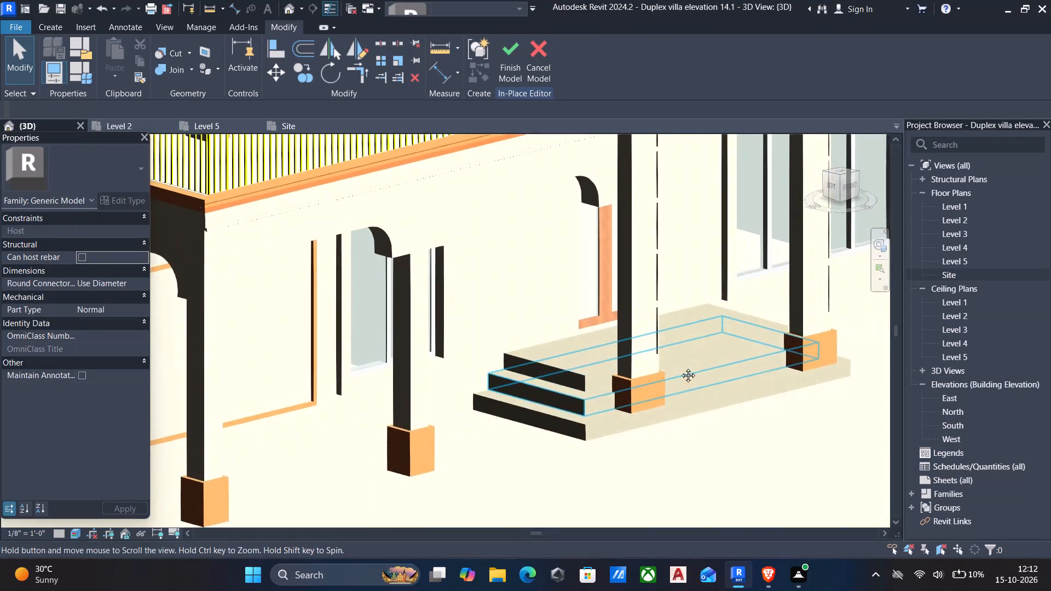
pyautogui.moveTo(680, 367); pyautogui.dragTo(611, 358, button='middle')
pyautogui.scroll(-7, 611, 358)
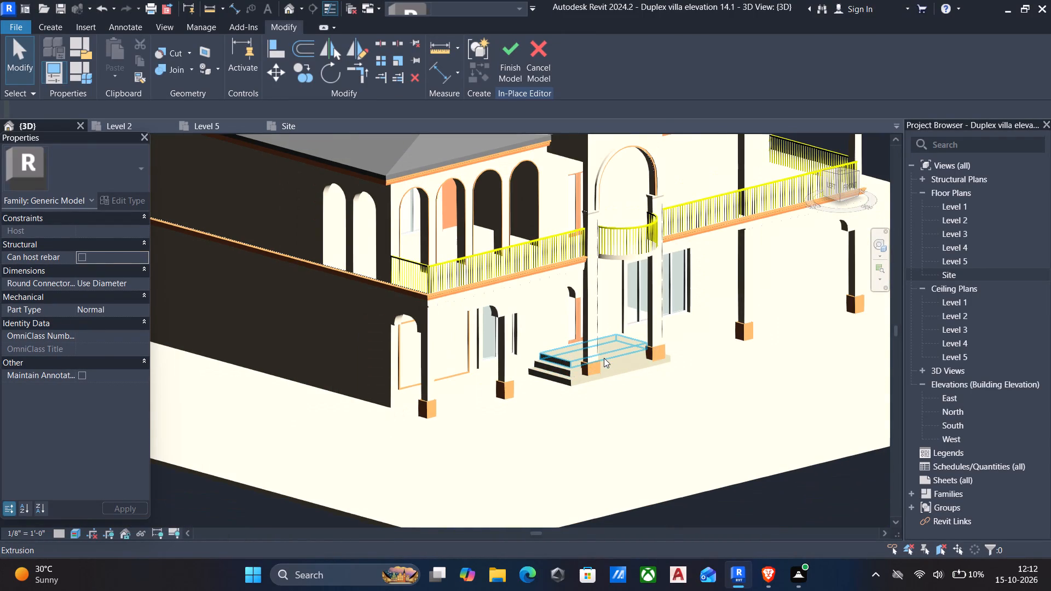
pyautogui.keyDown('shift'); pyautogui.moveTo(604, 358); pyautogui.dragTo(544, 334, button='middle'); pyautogui.keyUp('shift')
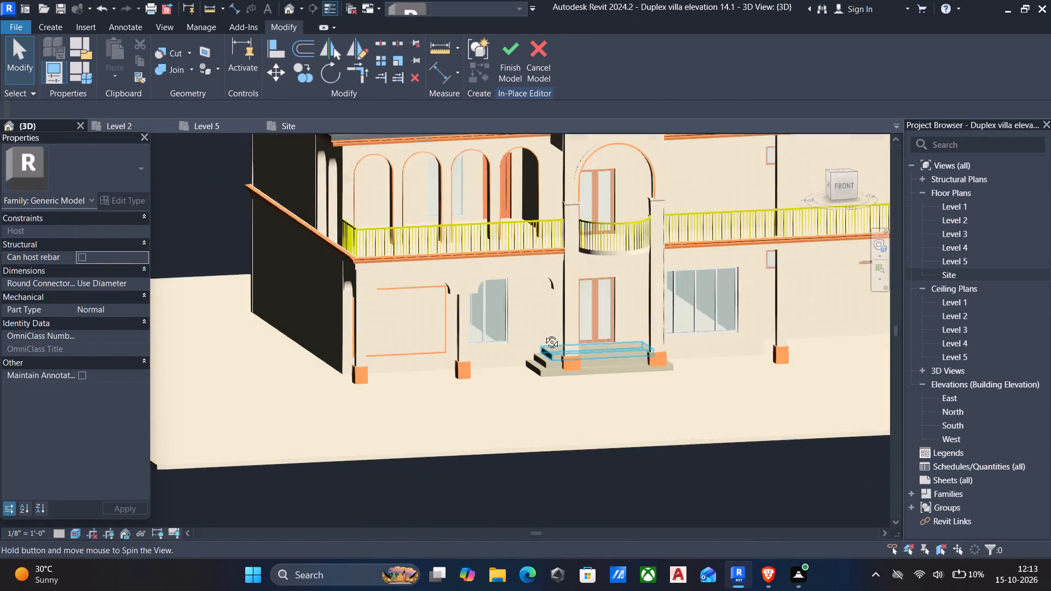
pyautogui.keyDown('shift'); pyautogui.moveTo(544, 334); pyautogui.dragTo(527, 308, button='middle'); pyautogui.keyUp('shift')
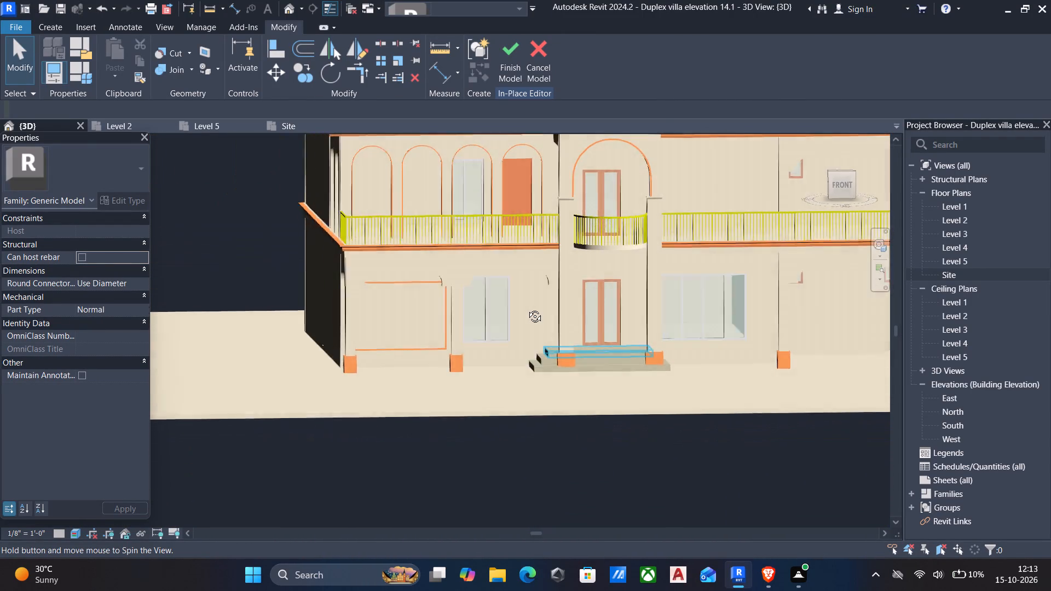
pyautogui.keyDown('shift'); pyautogui.moveTo(527, 308); pyautogui.dragTo(518, 310, button='middle'); pyautogui.keyUp('shift')
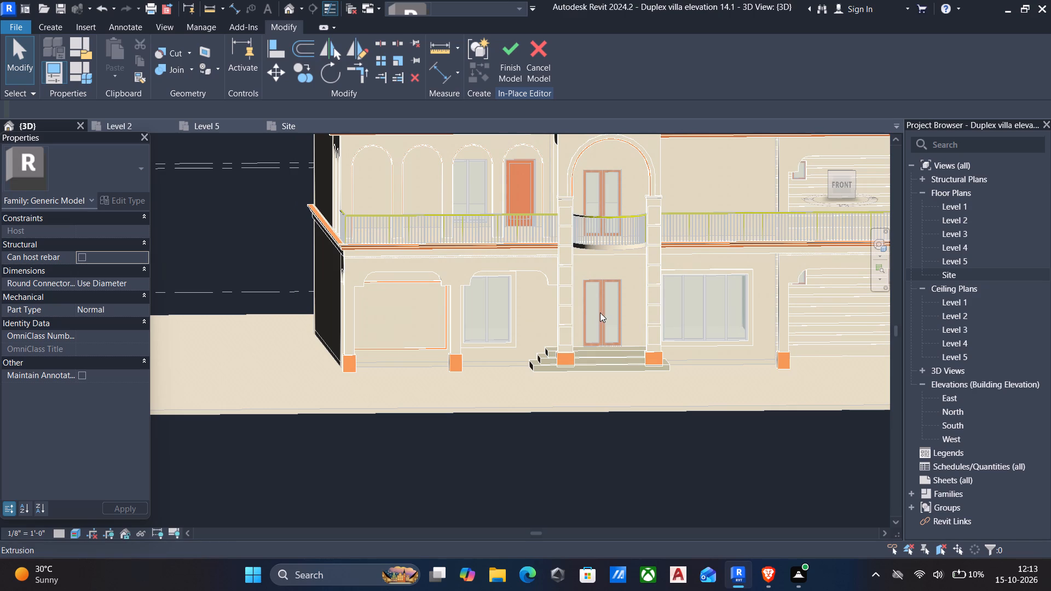
pyautogui.moveTo(558, 251); pyautogui.dragTo(524, 317, button='middle')
# Finish the in-place model of the entrance steps.
pyautogui.click(510, 38)
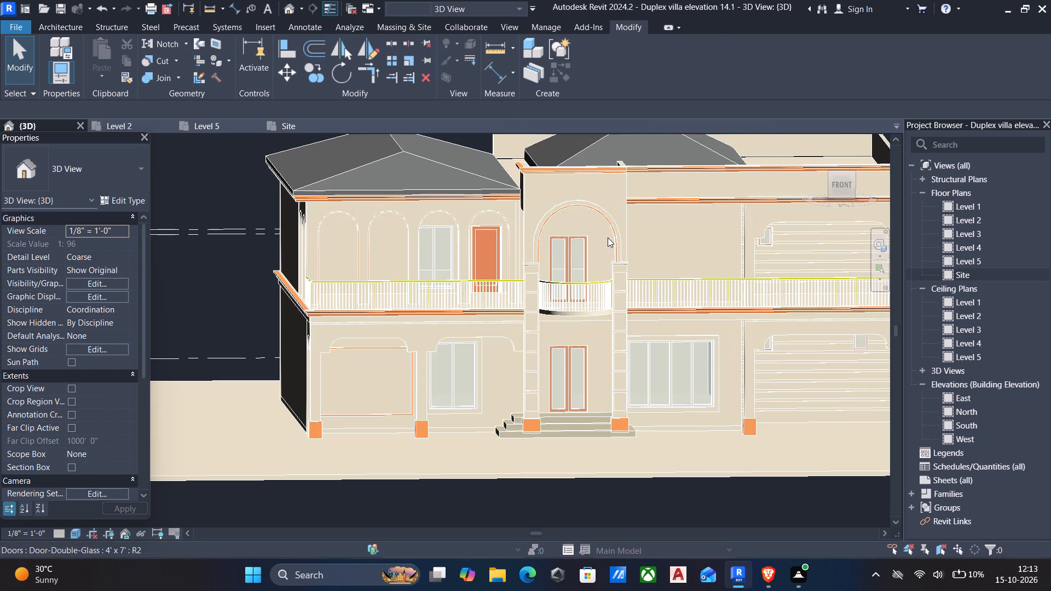
# Create a new material named "door black" from the Panel Material setting of the balcony's Door-Double-Glass 4' x 7' type.
pyautogui.click(566, 237)
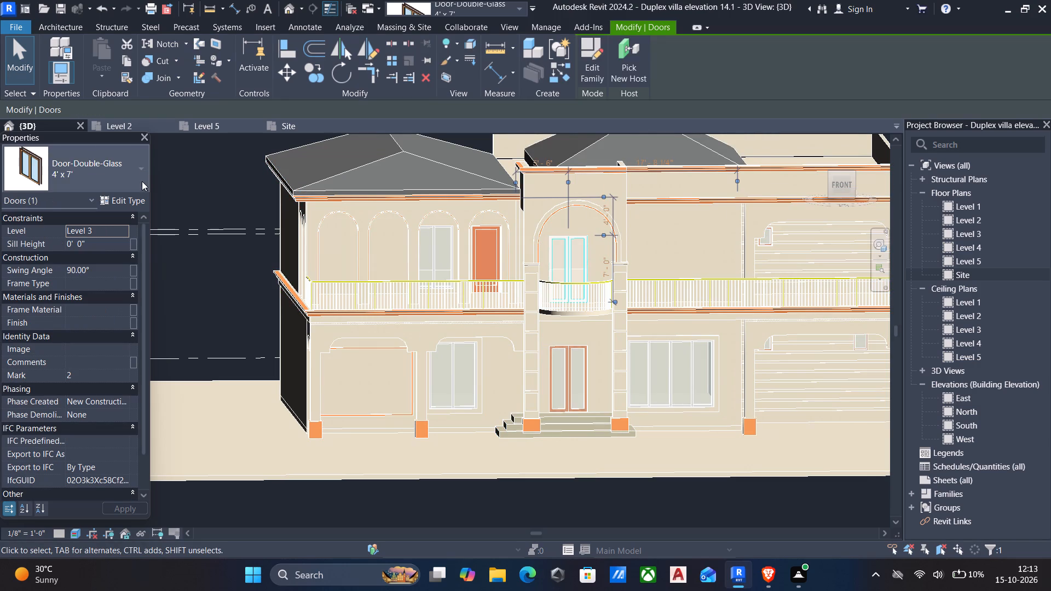
pyautogui.click(132, 194)
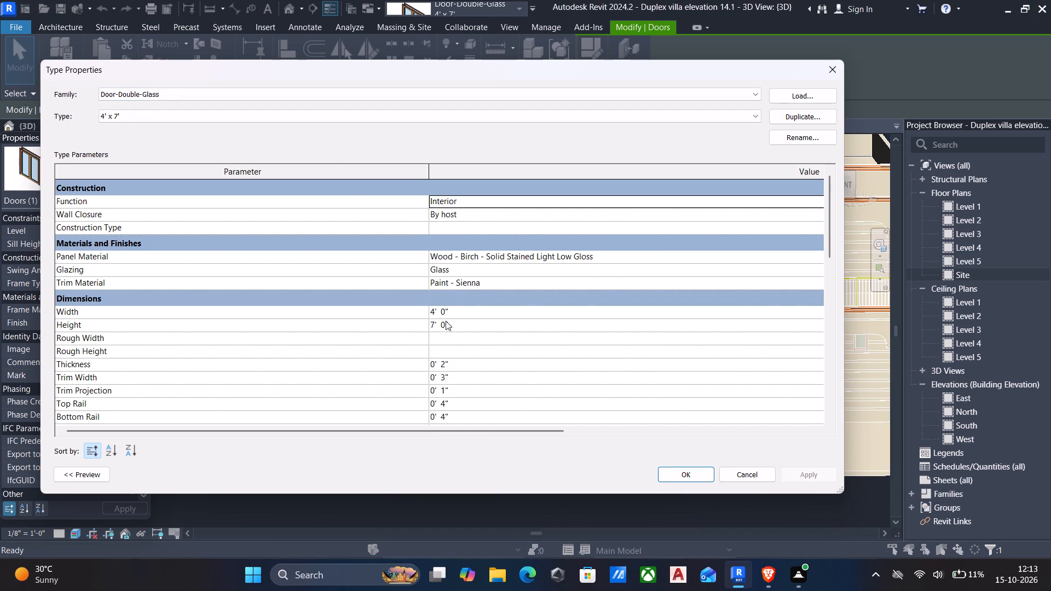
pyautogui.scroll(-5, 521, 326)
pyautogui.scroll(4, 617, 335)
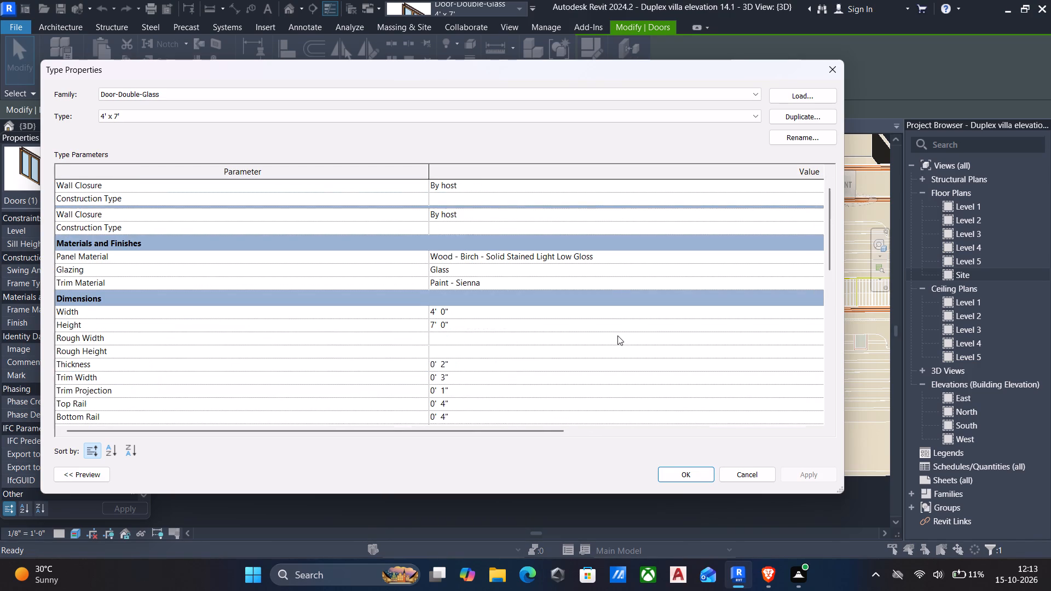
pyautogui.scroll(2, 617, 335)
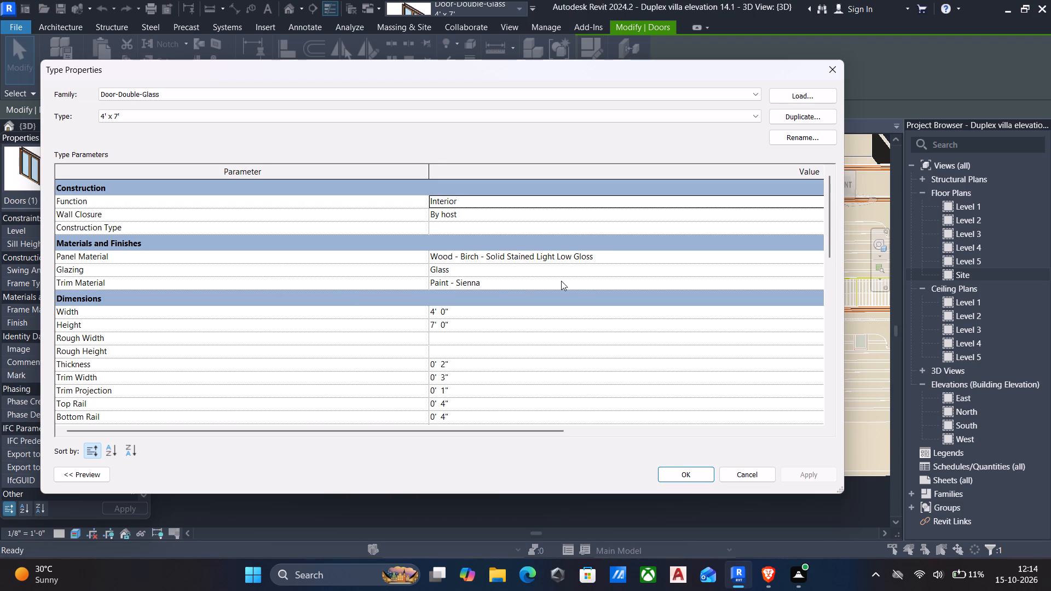
pyautogui.click(821, 256)
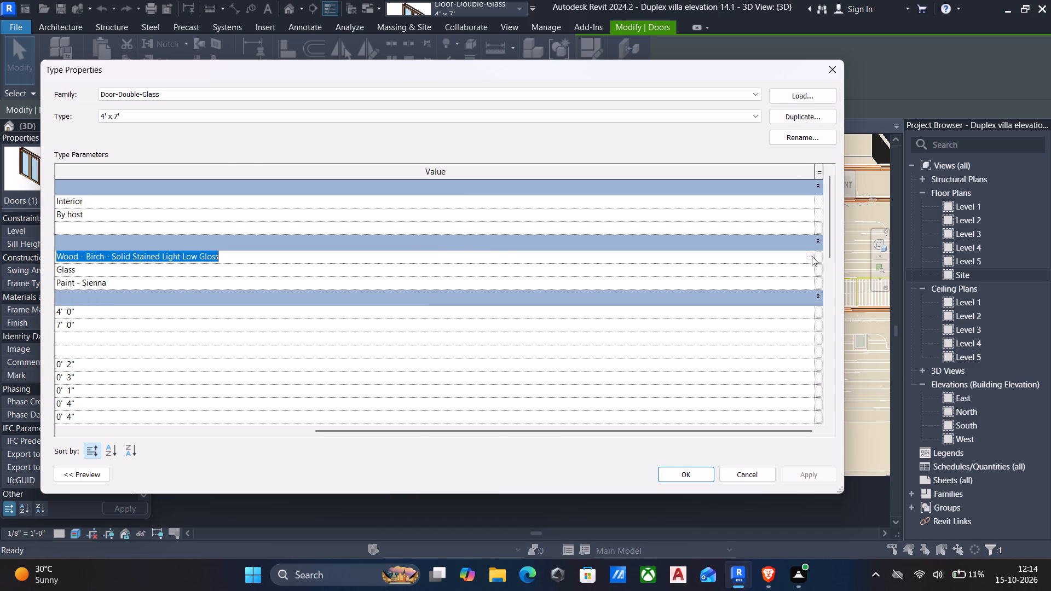
pyautogui.click(812, 256)
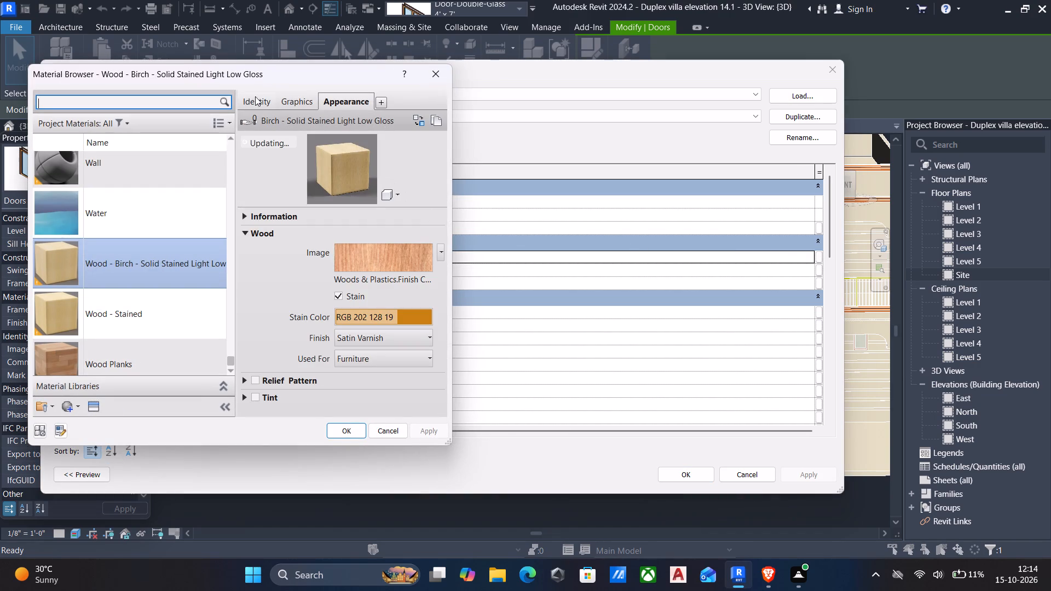
pyautogui.click(63, 405)
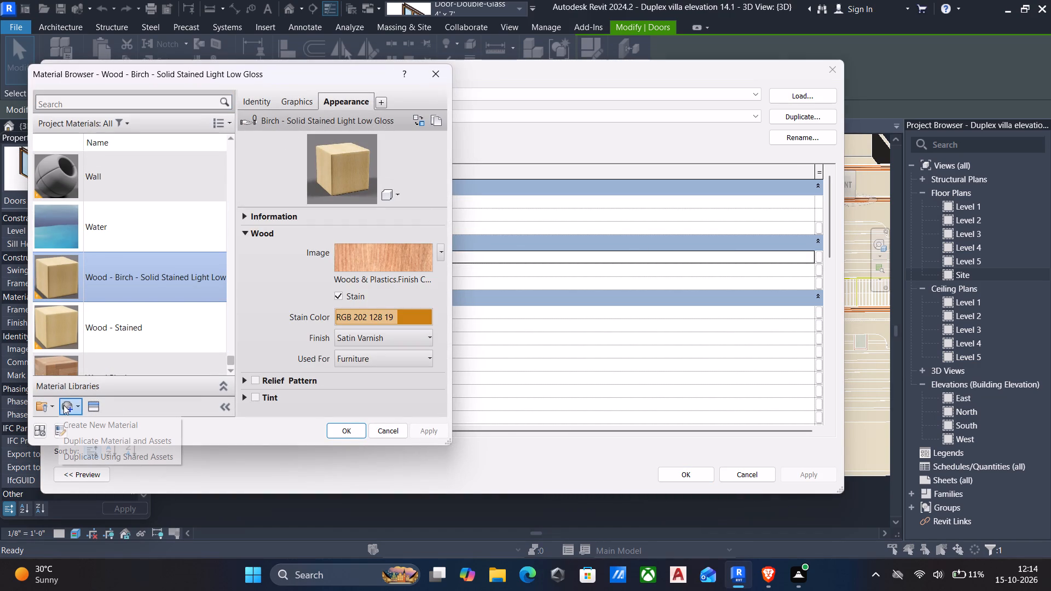
pyautogui.click(85, 427)
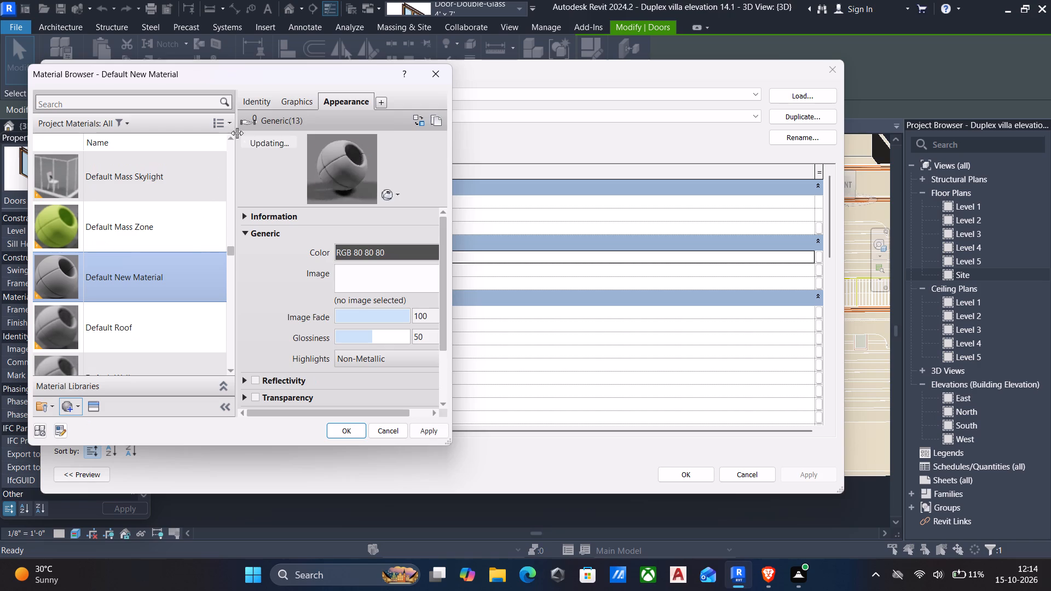
pyautogui.click(255, 102)
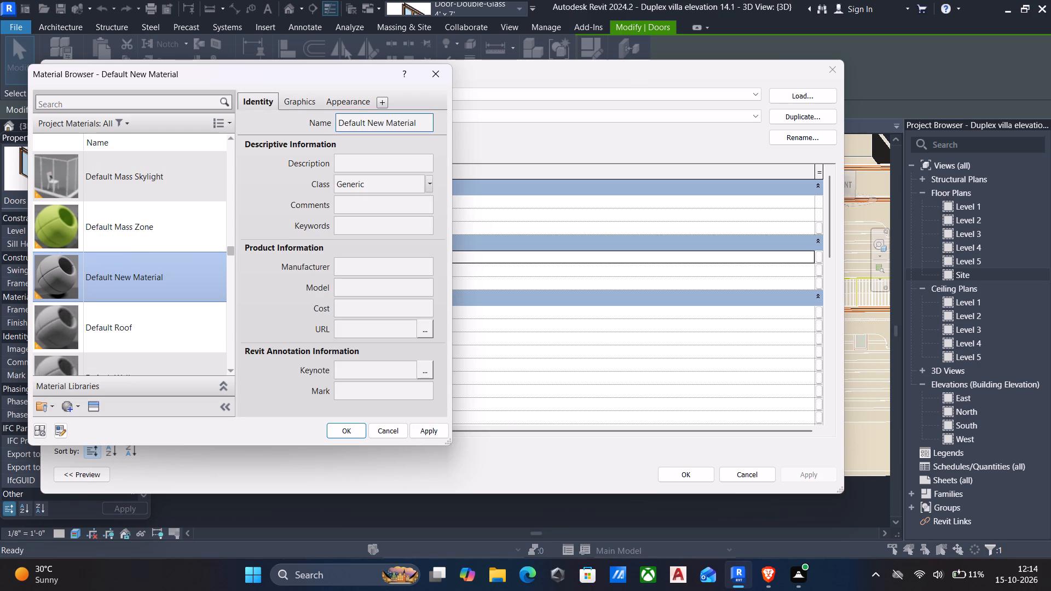
pyautogui.click(427, 123)
pyautogui.write('door black')
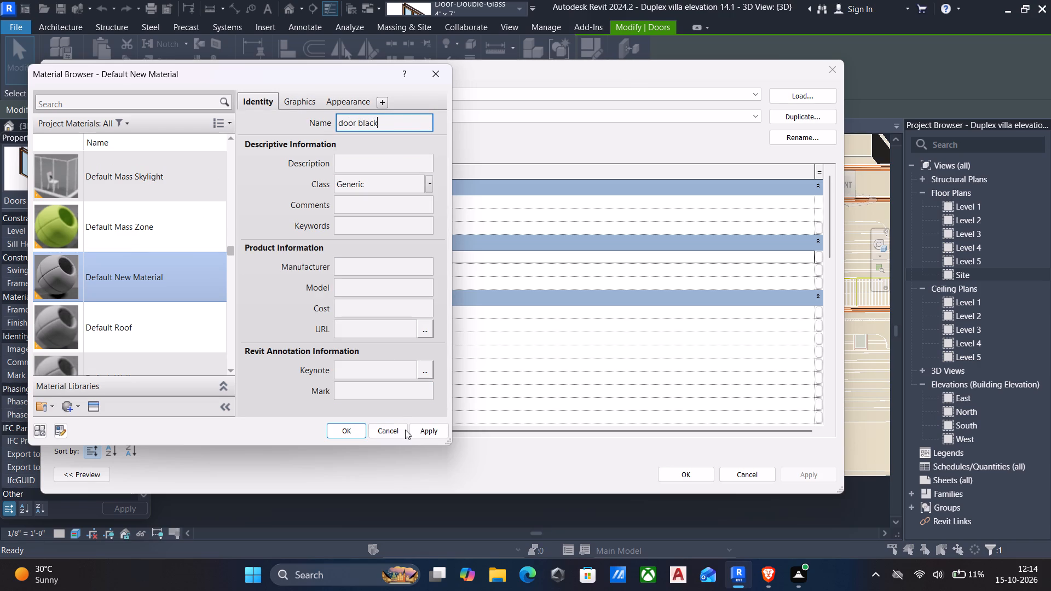
pyautogui.click(420, 434)
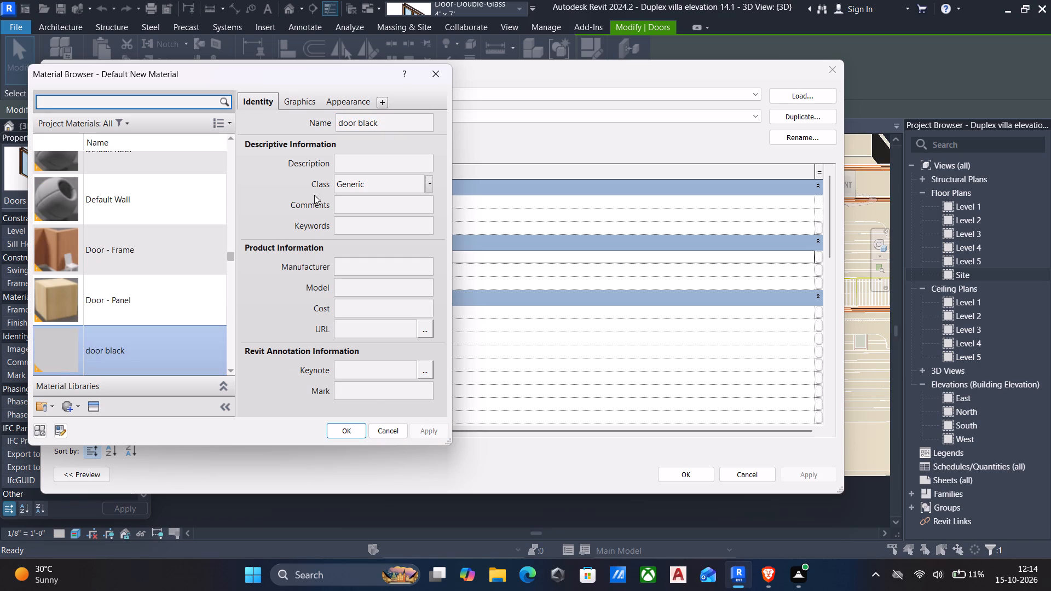
# Replace the door black material's appearance with Anodized - Black from the Metal category of the Appearance Library.
pyautogui.click(339, 104)
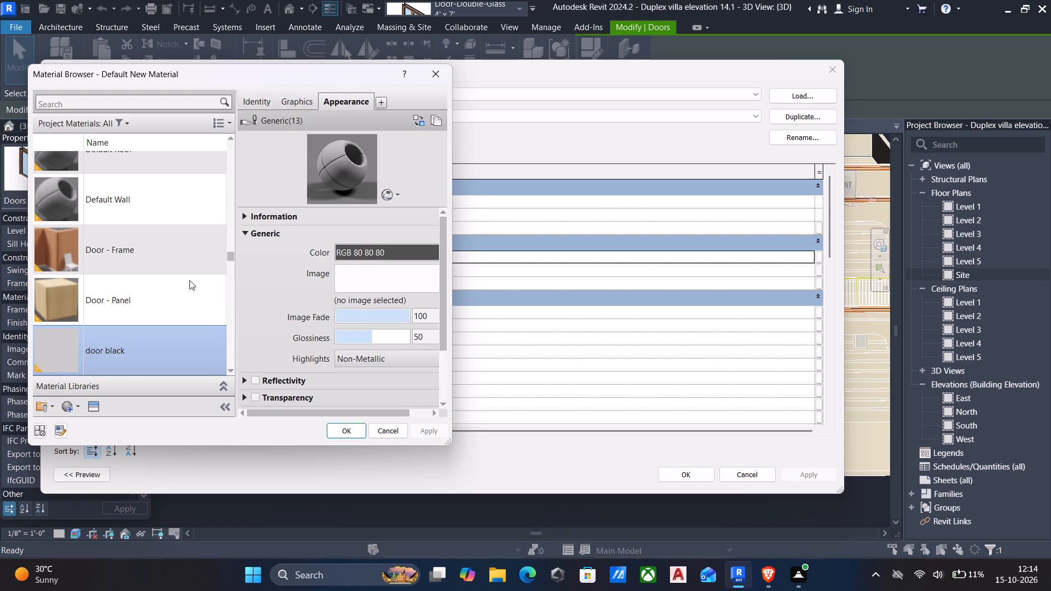
pyautogui.click(94, 400)
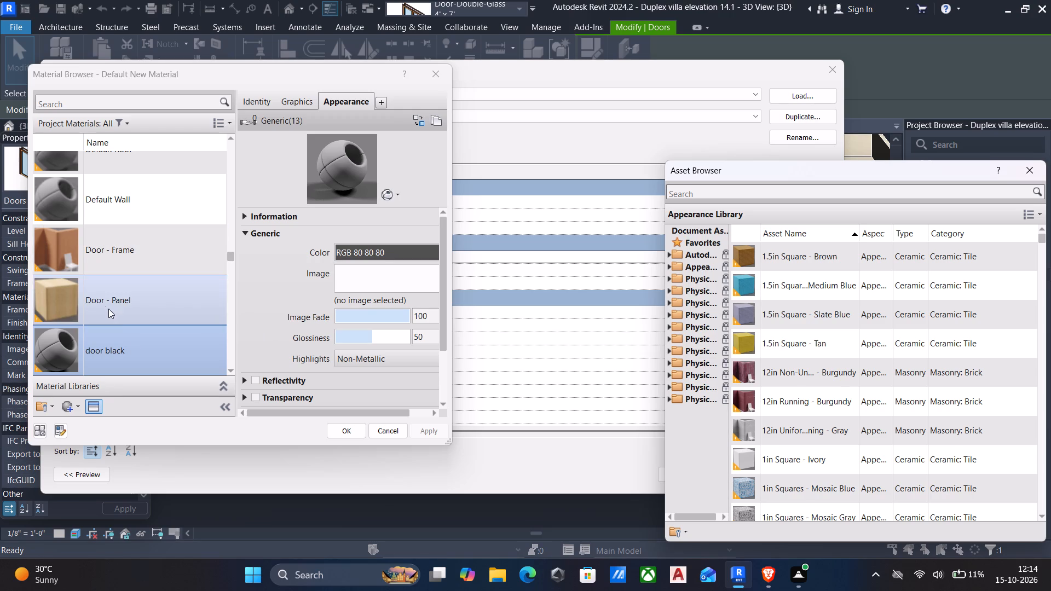
pyautogui.click(95, 402)
pyautogui.click(96, 410)
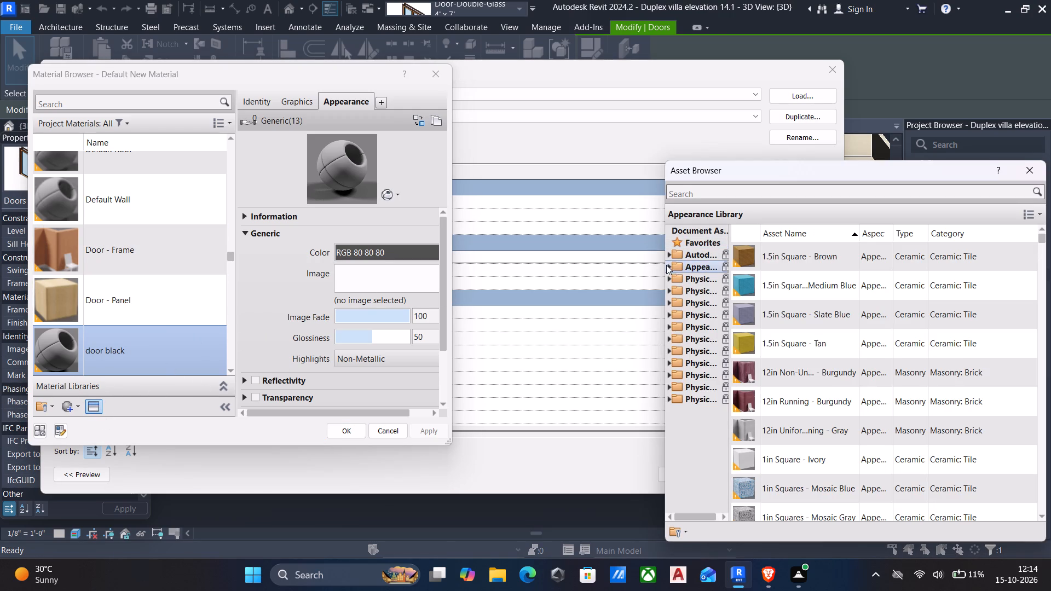
pyautogui.click(666, 265)
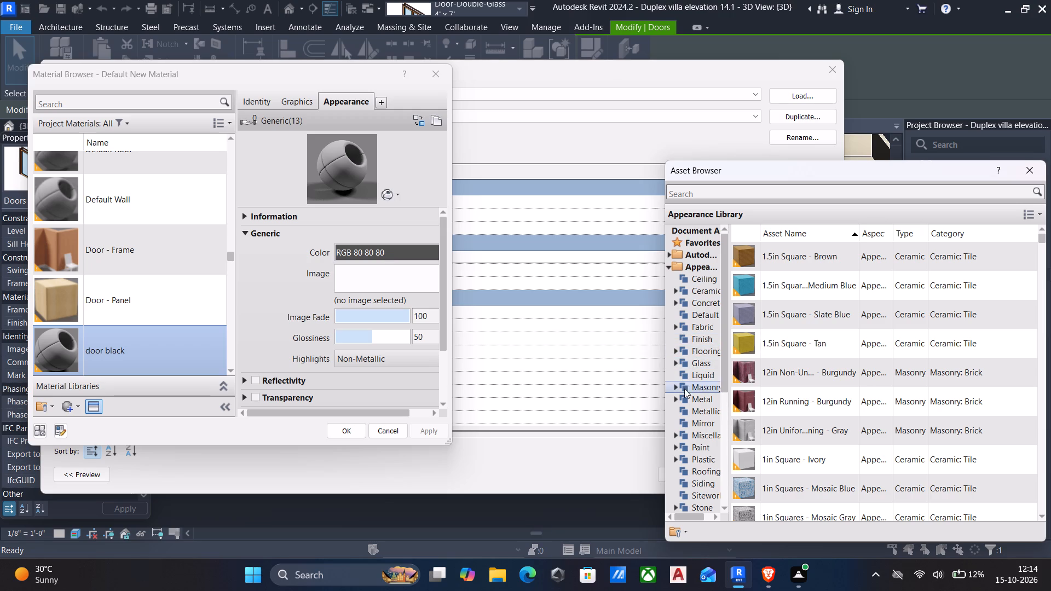
pyautogui.click(680, 402)
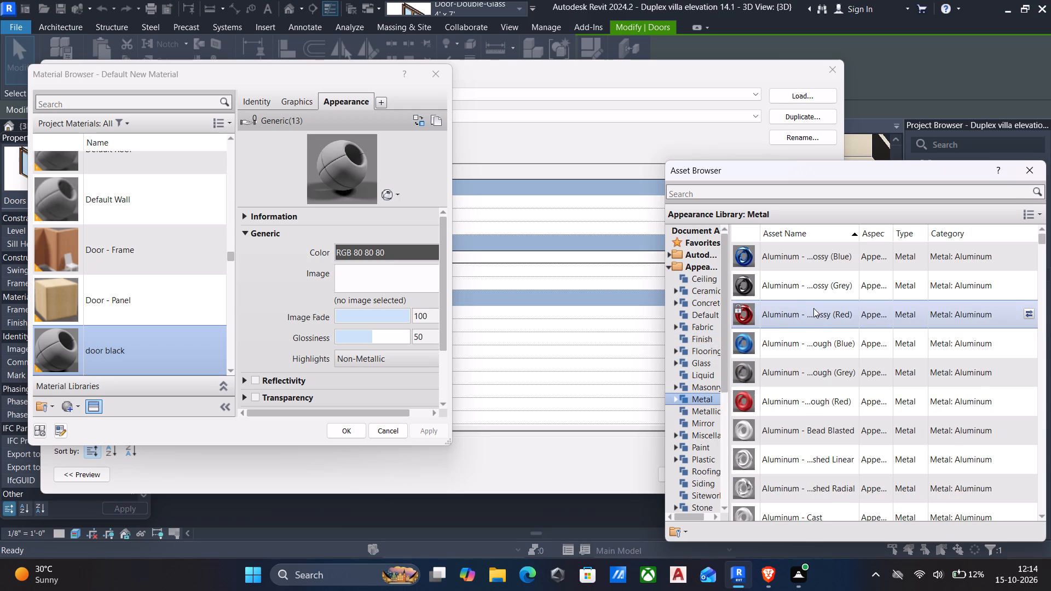
pyautogui.doubleClick(775, 283)
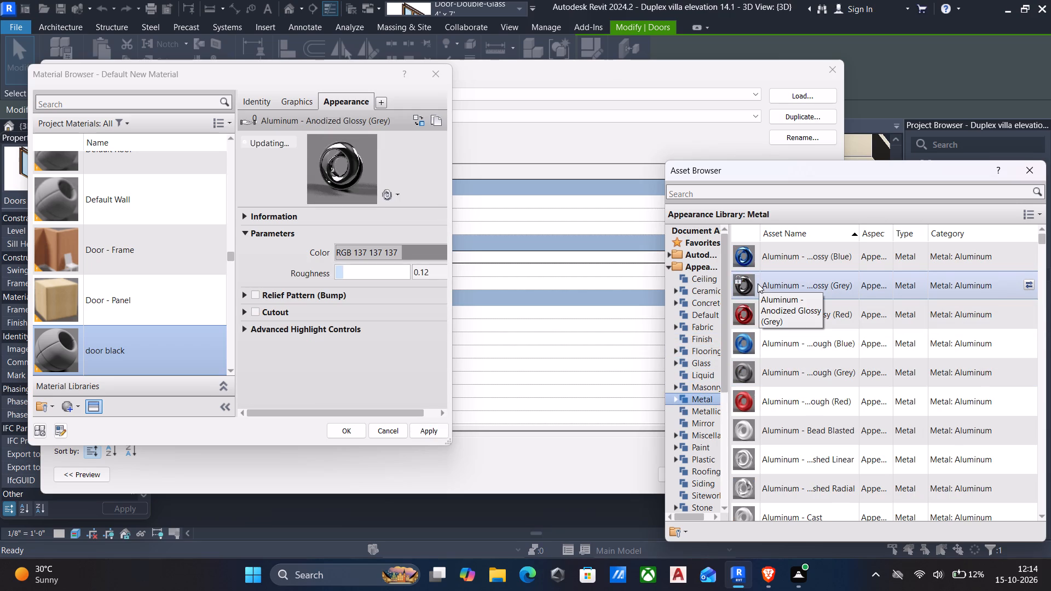
pyautogui.scroll(-9, 795, 358)
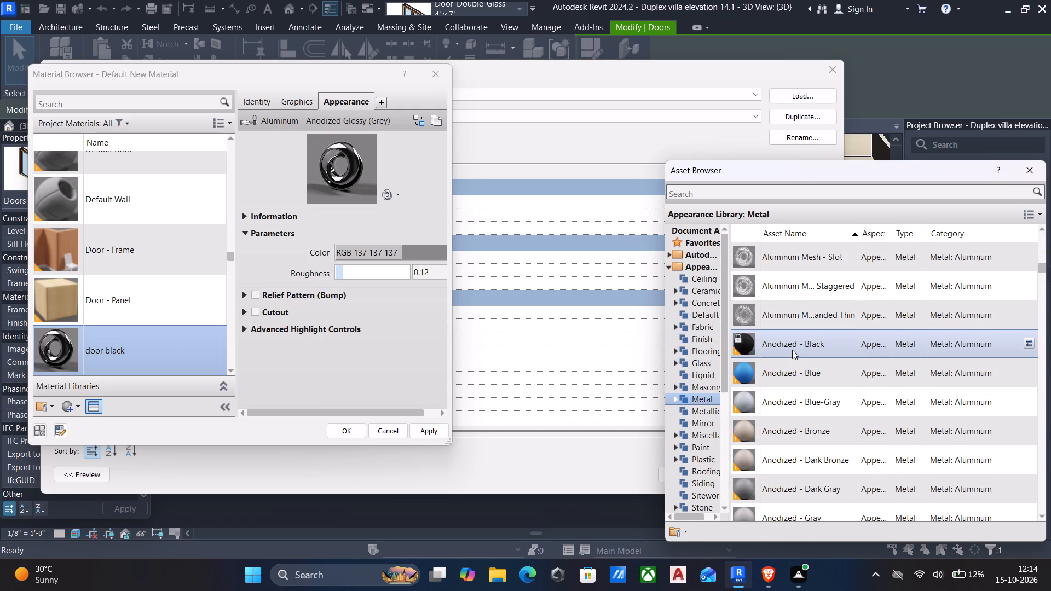
pyautogui.doubleClick(792, 350)
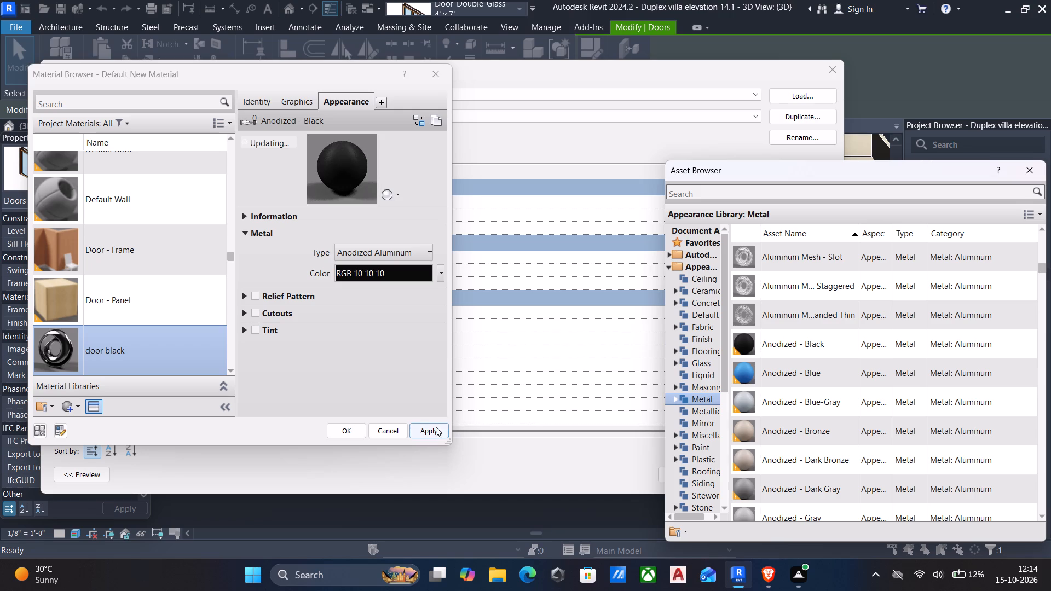
pyautogui.click(433, 427)
# Assign door black as the panel material of the Door-Double-Glass 4' x 7' type.
pyautogui.click(363, 428)
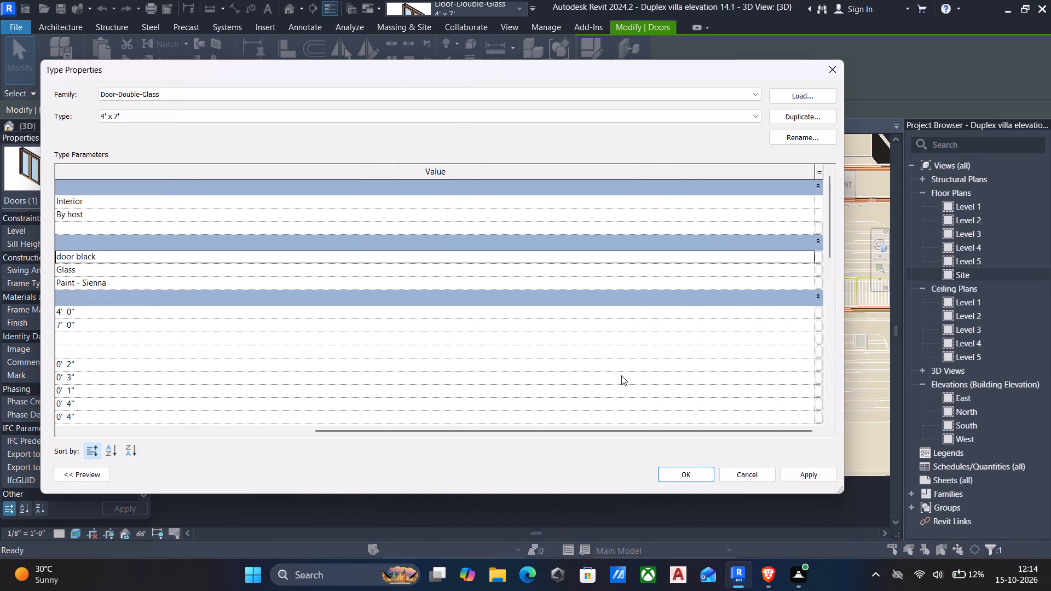
pyautogui.click(814, 475)
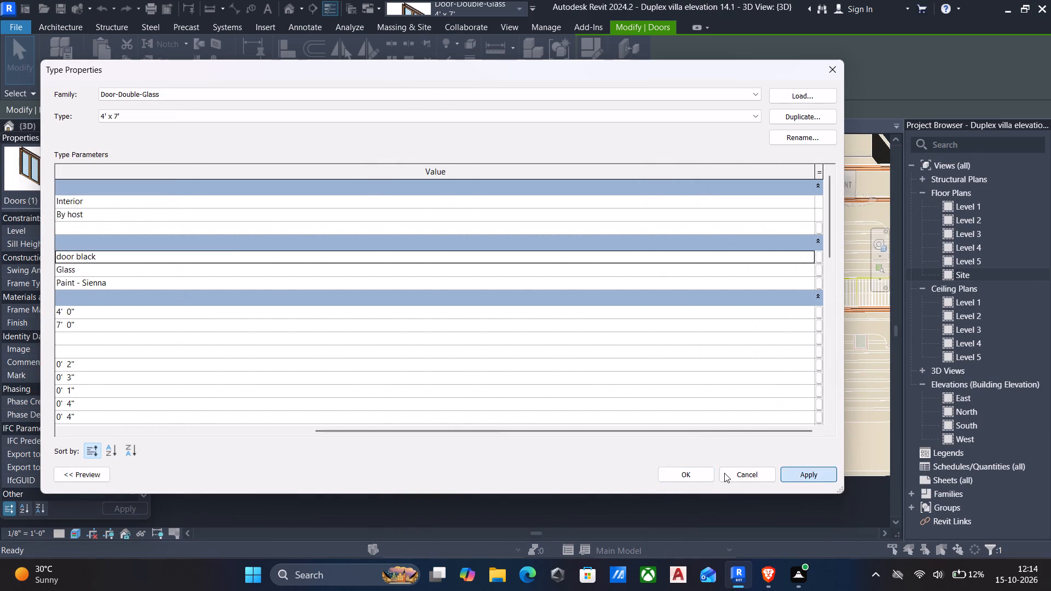
pyautogui.click(700, 470)
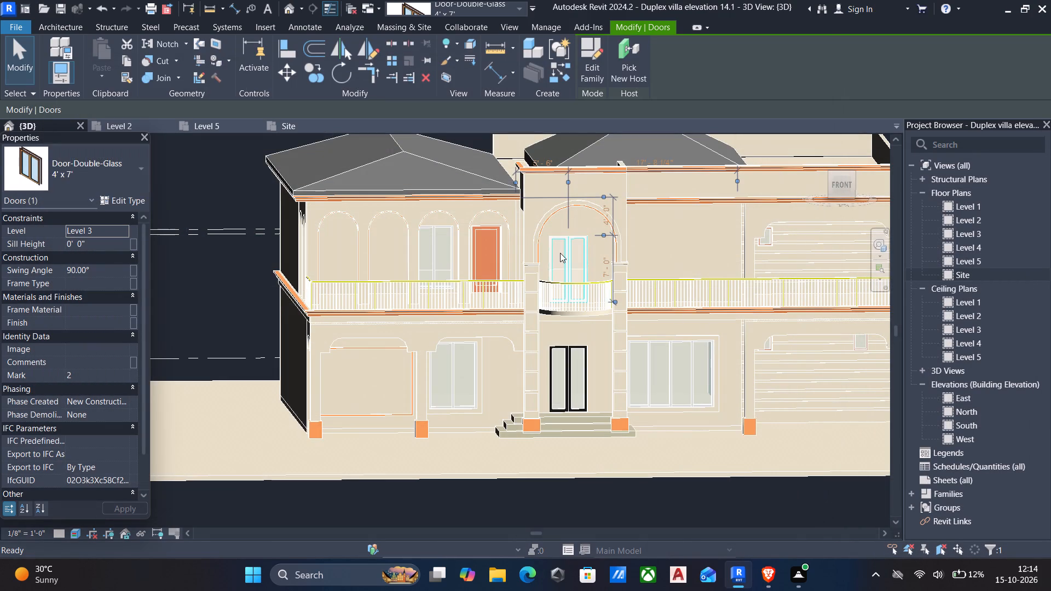
pyautogui.press('Escape')
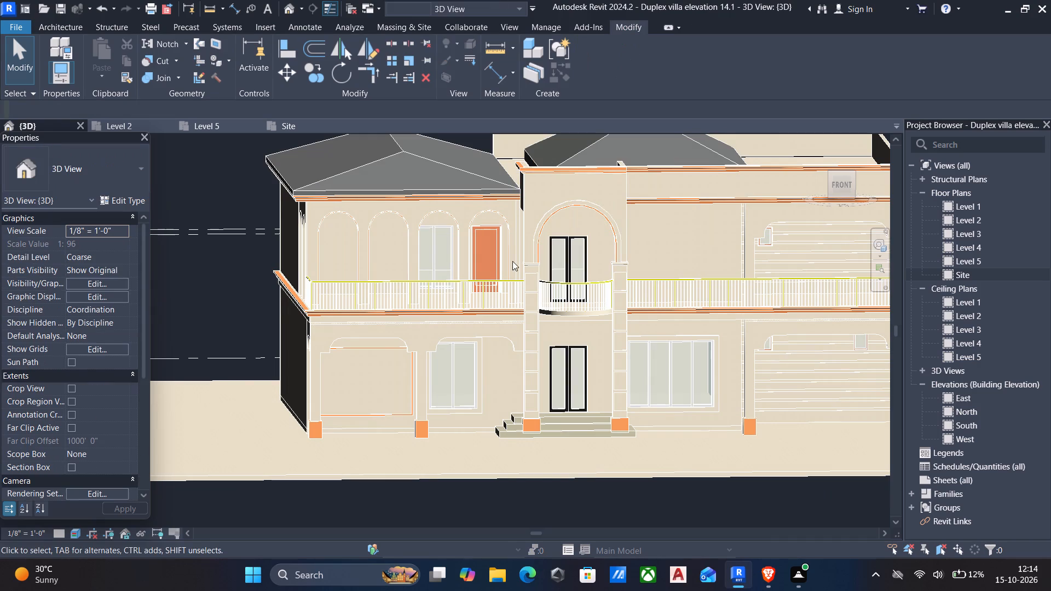
# Set the material of the Rectangular Mullion 2.5" x 5" rectangular type to door black for the curtain wall windows.
pyautogui.click(430, 231)
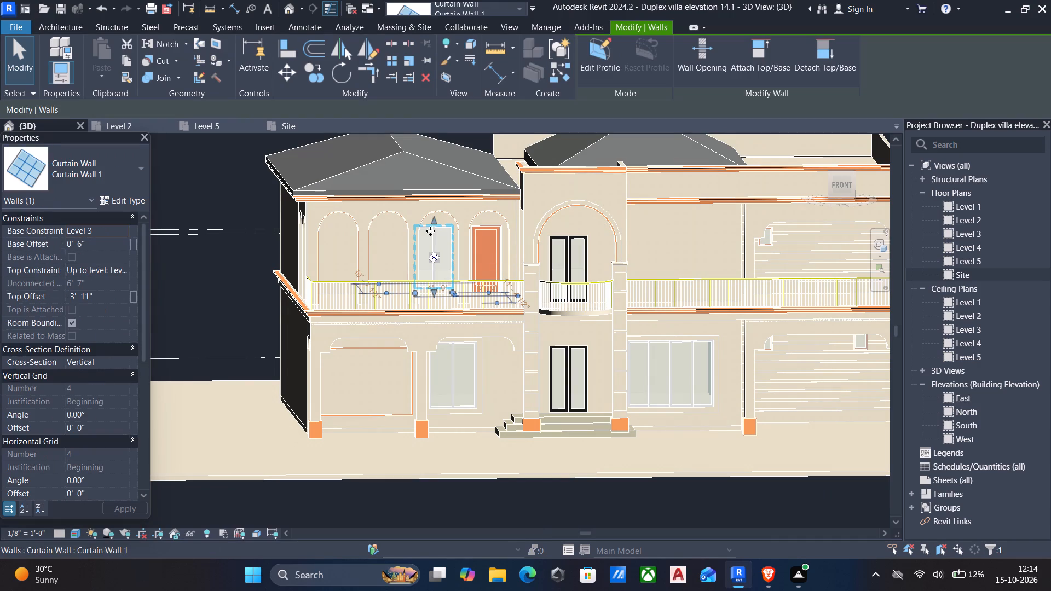
pyautogui.press('Escape')
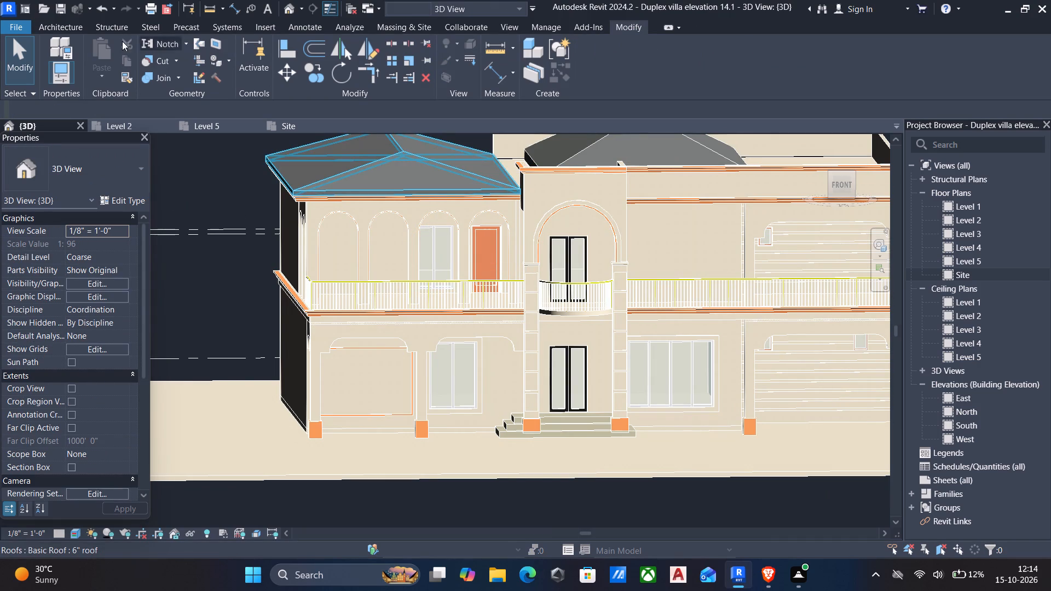
pyautogui.click(67, 24)
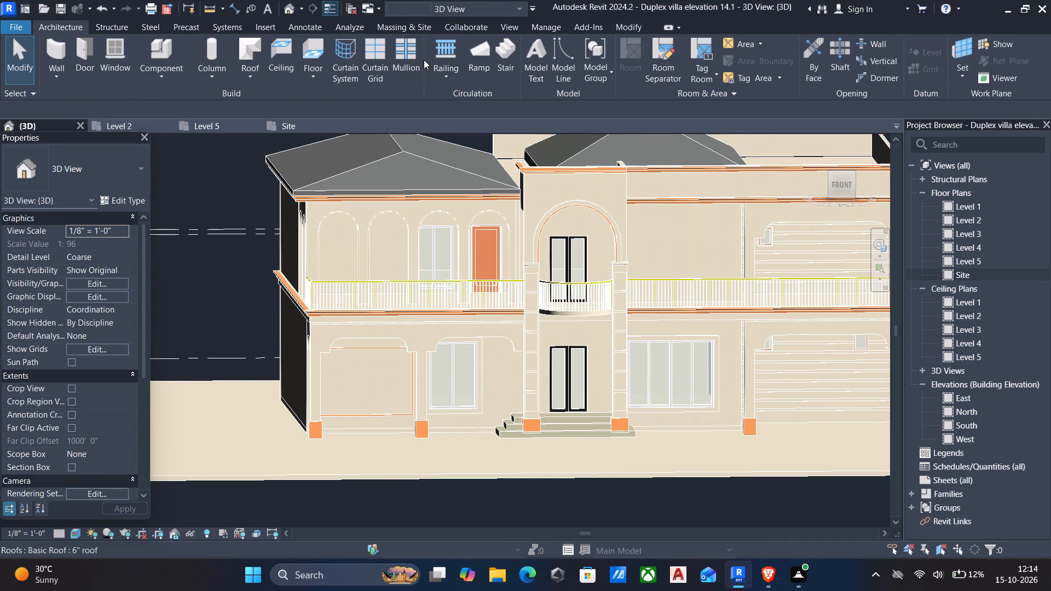
pyautogui.click(411, 54)
pyautogui.click(117, 198)
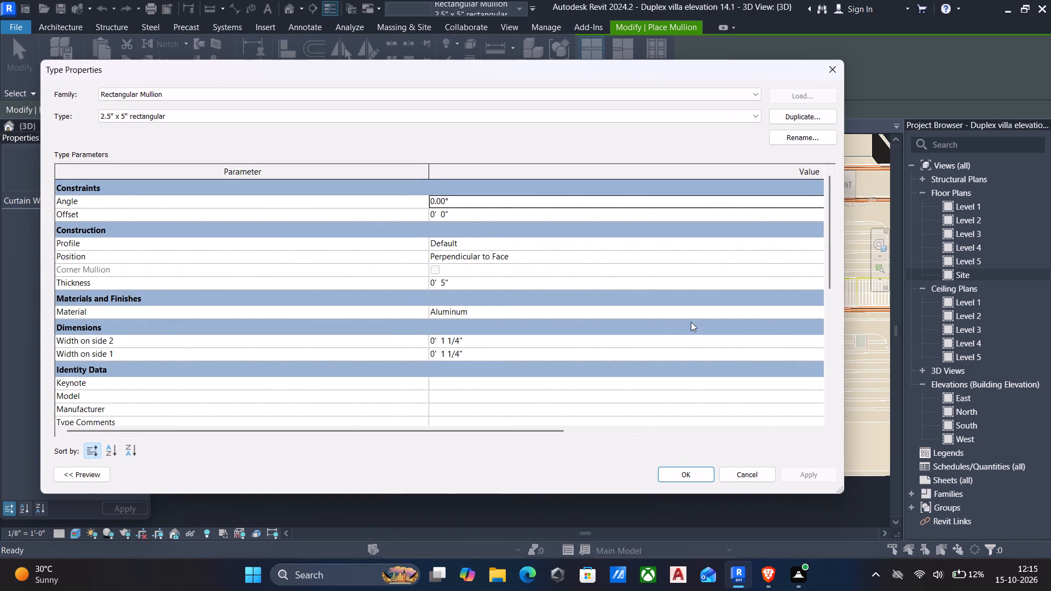
pyautogui.click(821, 310)
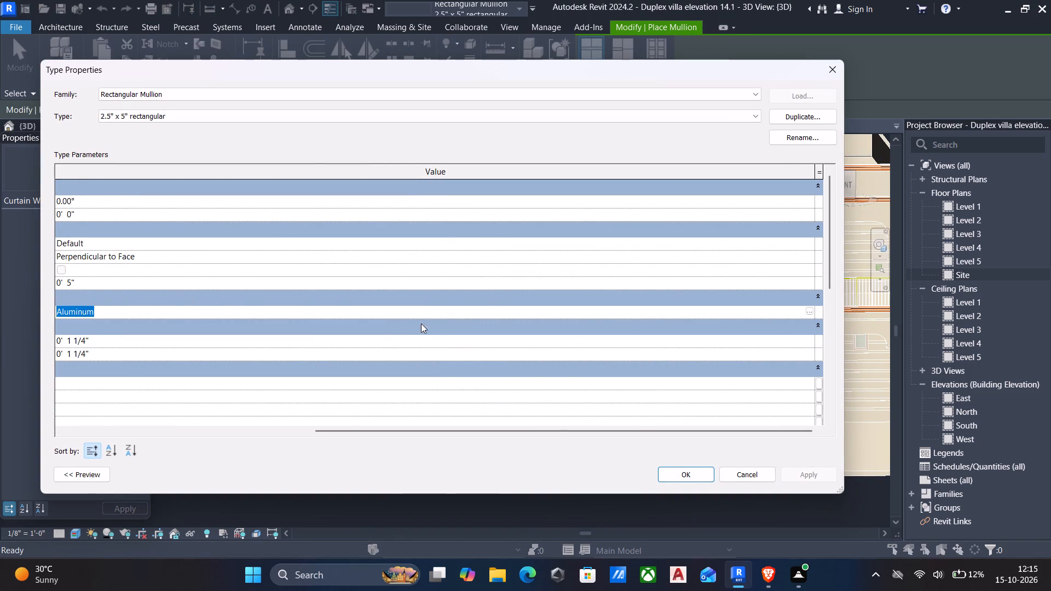
pyautogui.click(810, 313)
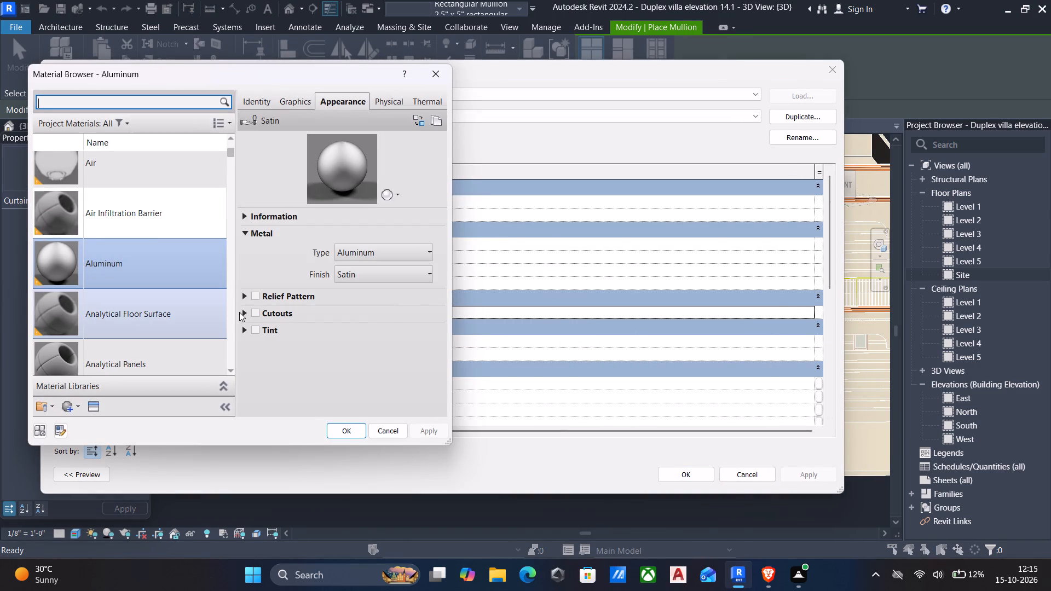
pyautogui.click(169, 97)
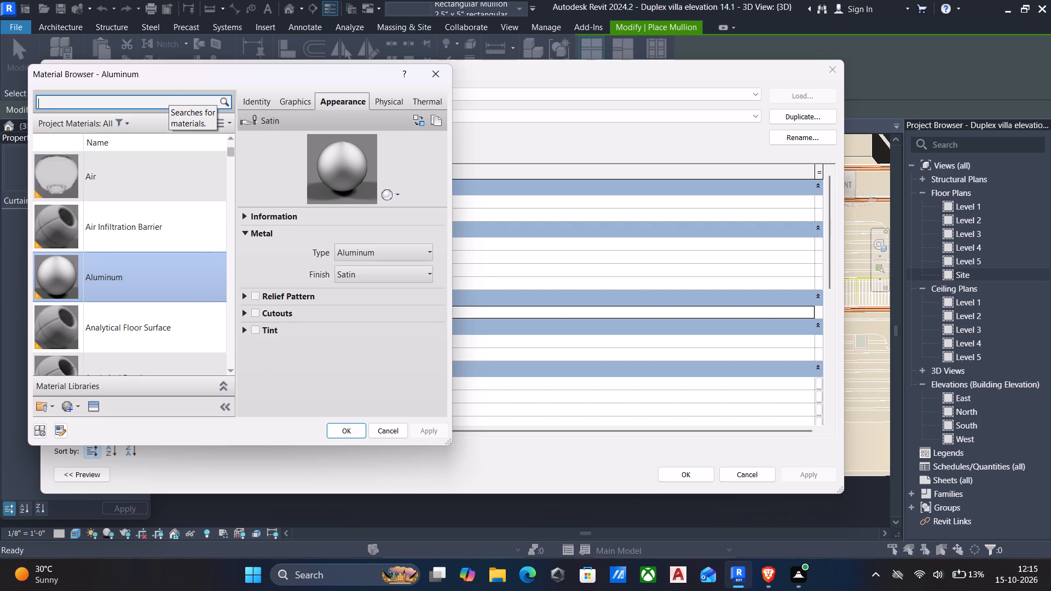
pyautogui.write('door')
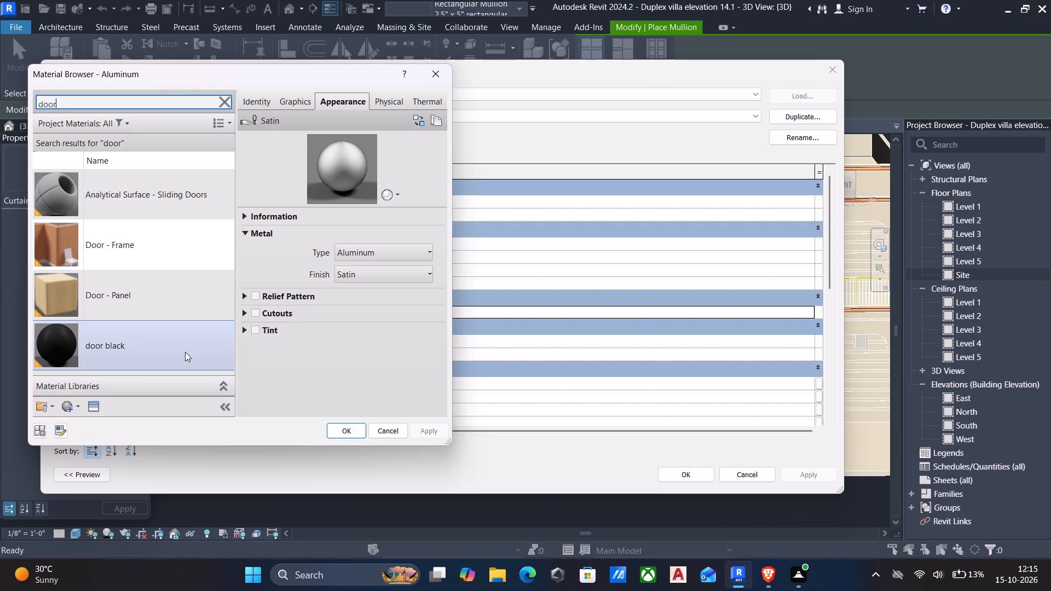
pyautogui.click(185, 352)
pyautogui.click(348, 434)
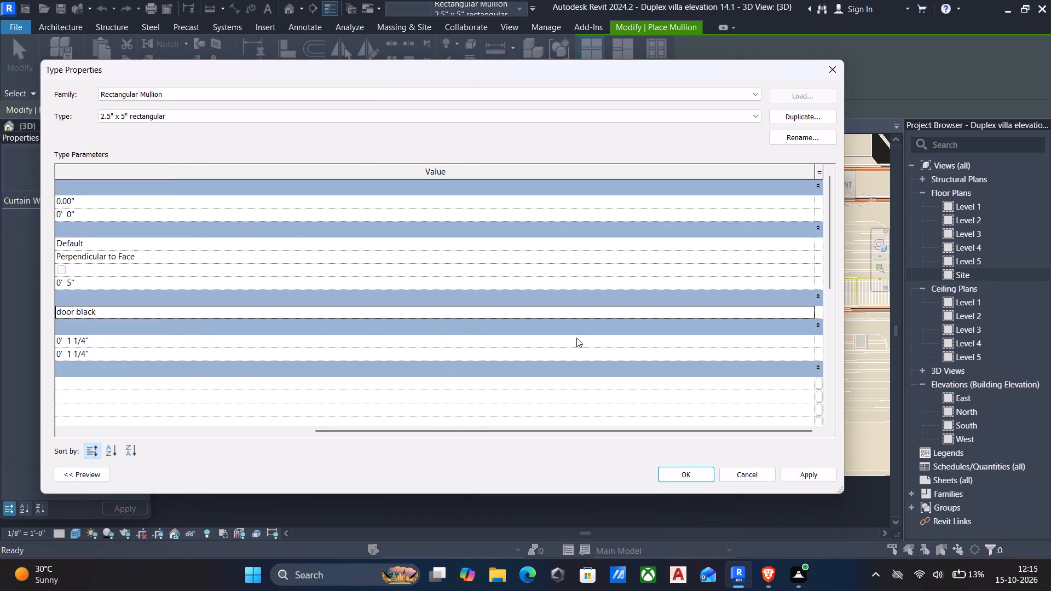
pyautogui.click(811, 469)
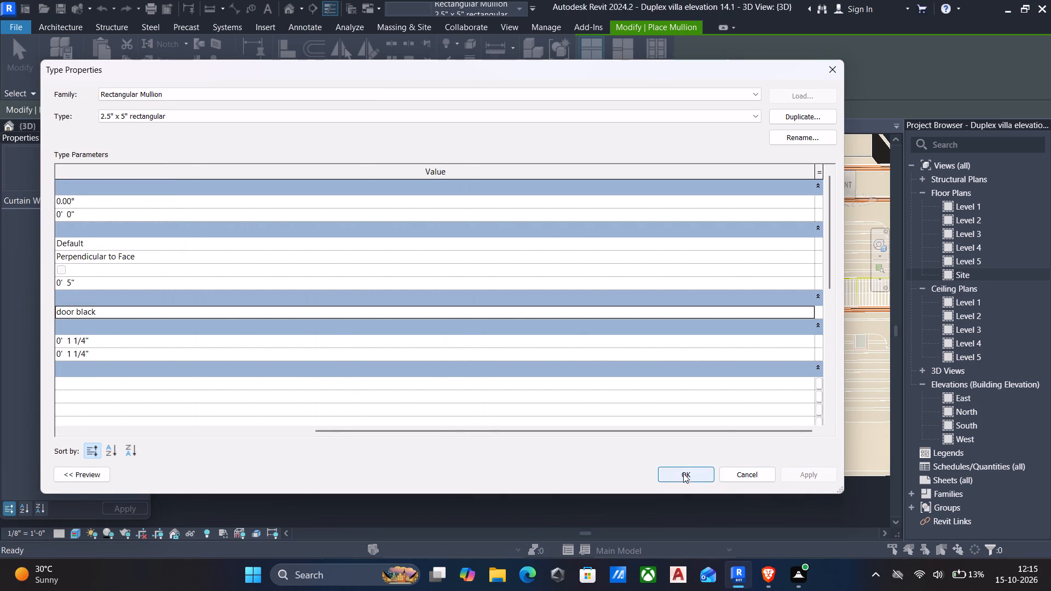
pyautogui.click(683, 473)
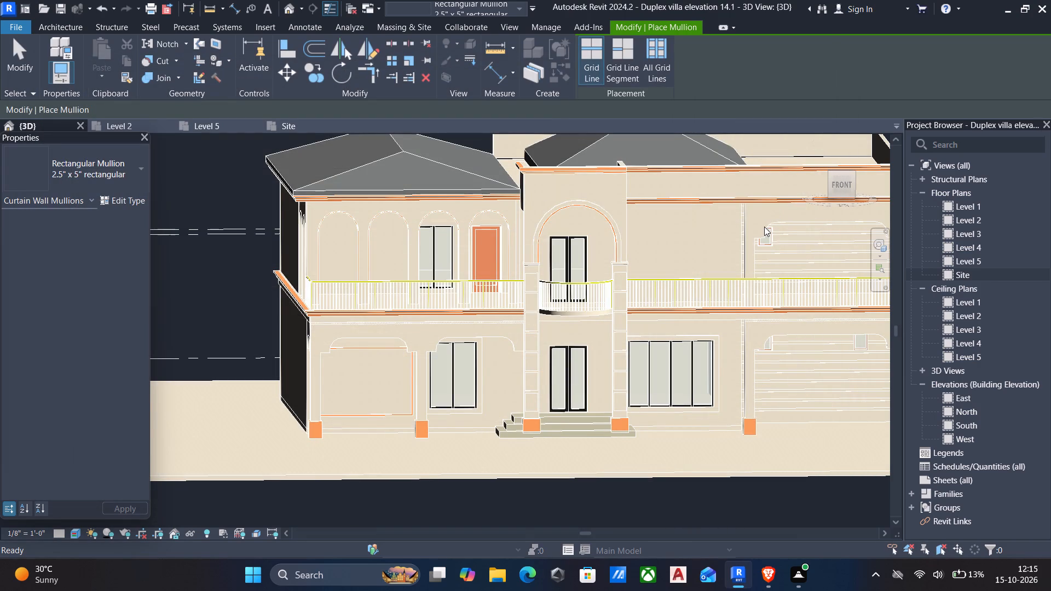
pyautogui.press('Escape')
# Examine the Sash Material of the small ground-floor window's Fixed 1'x1' type in the Material Browser.
pyautogui.moveTo(769, 232); pyautogui.dragTo(739, 237, button='middle')
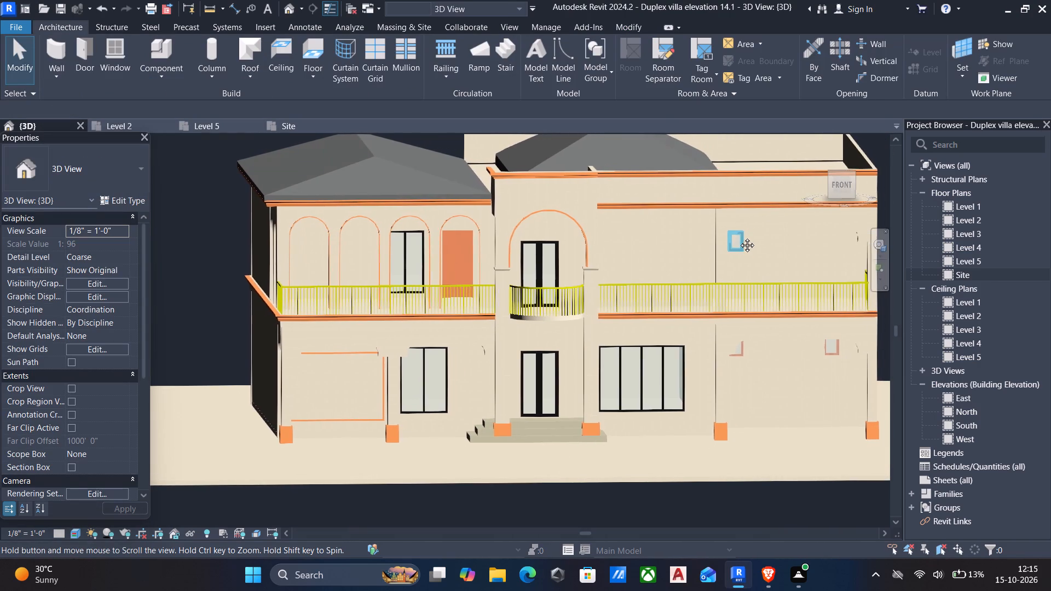
pyautogui.moveTo(739, 237); pyautogui.dragTo(697, 244, button='middle')
pyautogui.scroll(1, 754, 371)
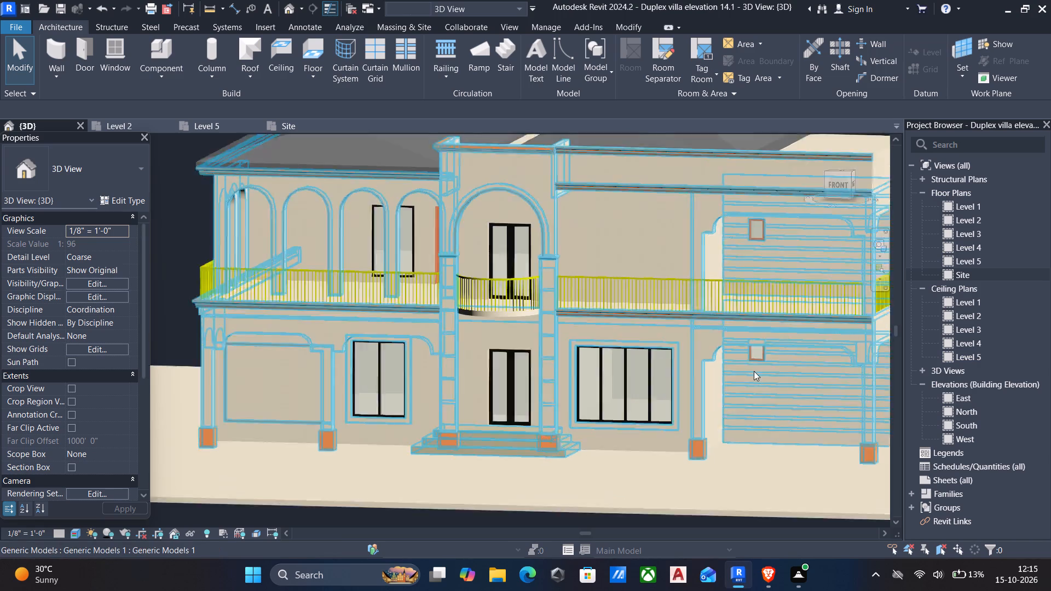
pyautogui.scroll(2, 754, 371)
pyautogui.click(758, 356)
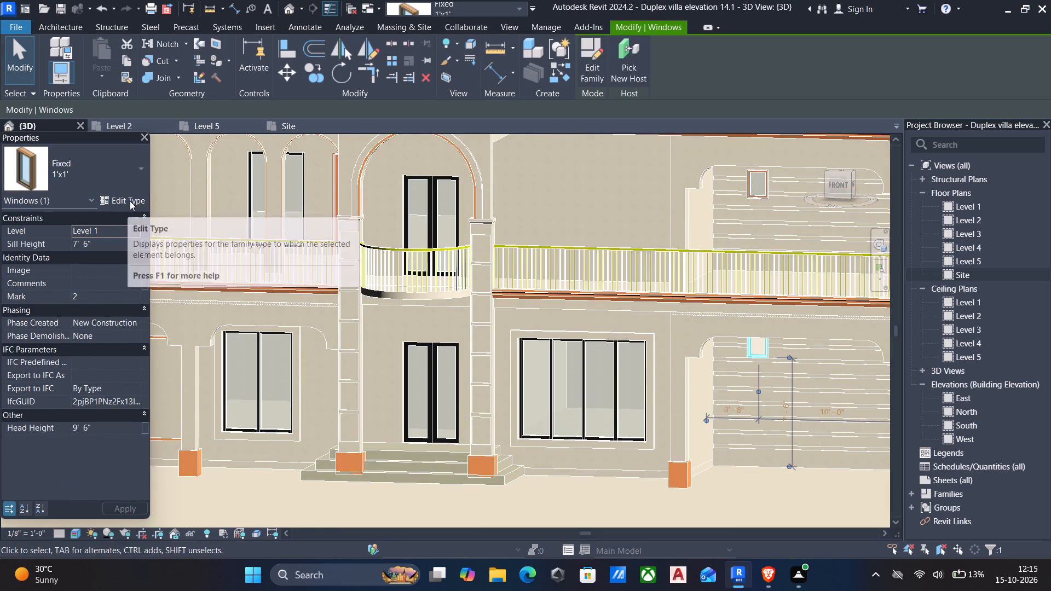
pyautogui.click(124, 196)
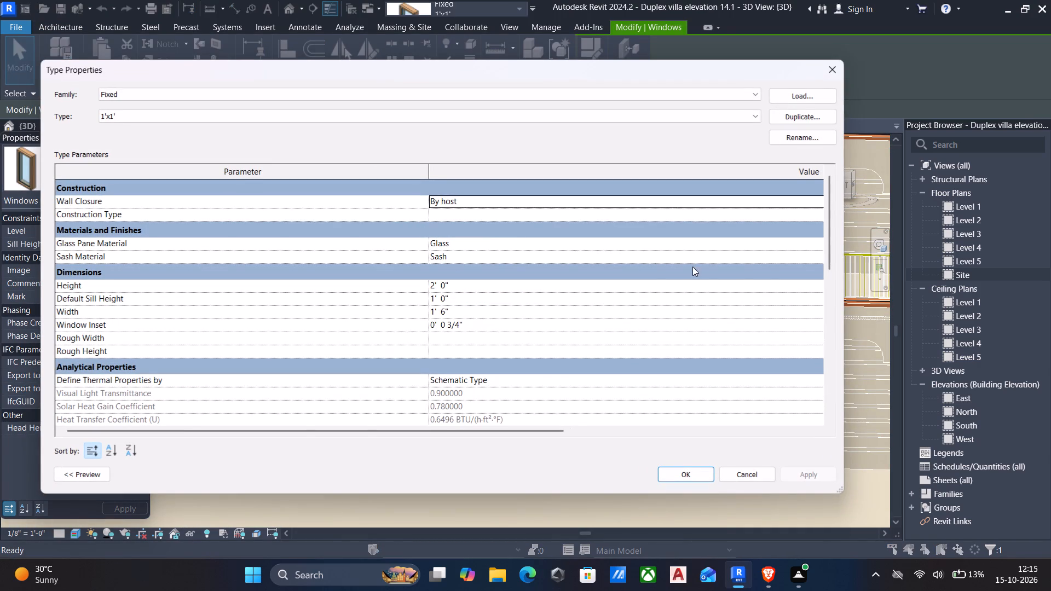
pyautogui.click(820, 258)
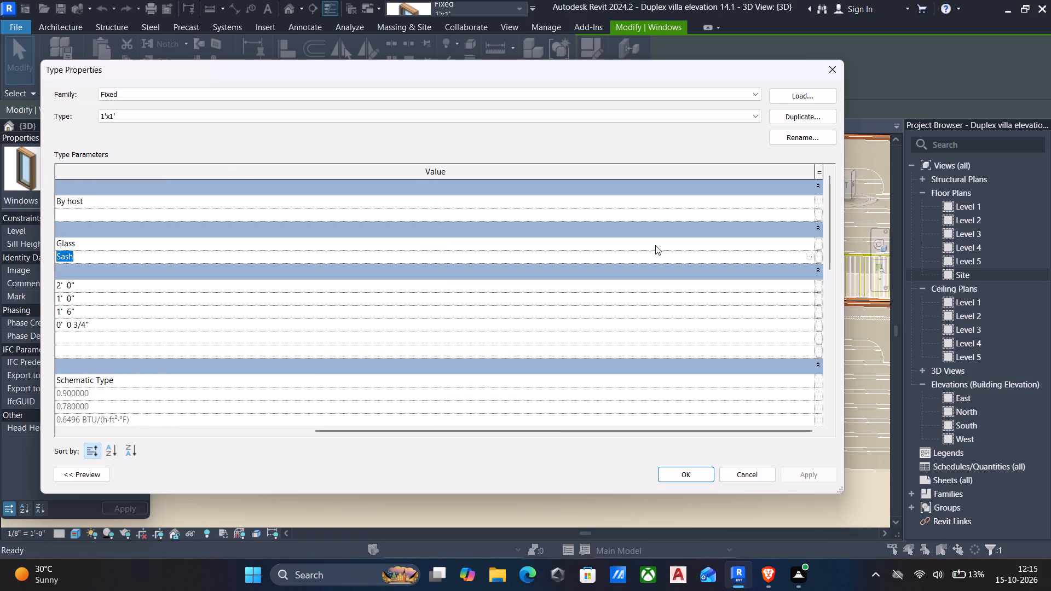
pyautogui.click(811, 255)
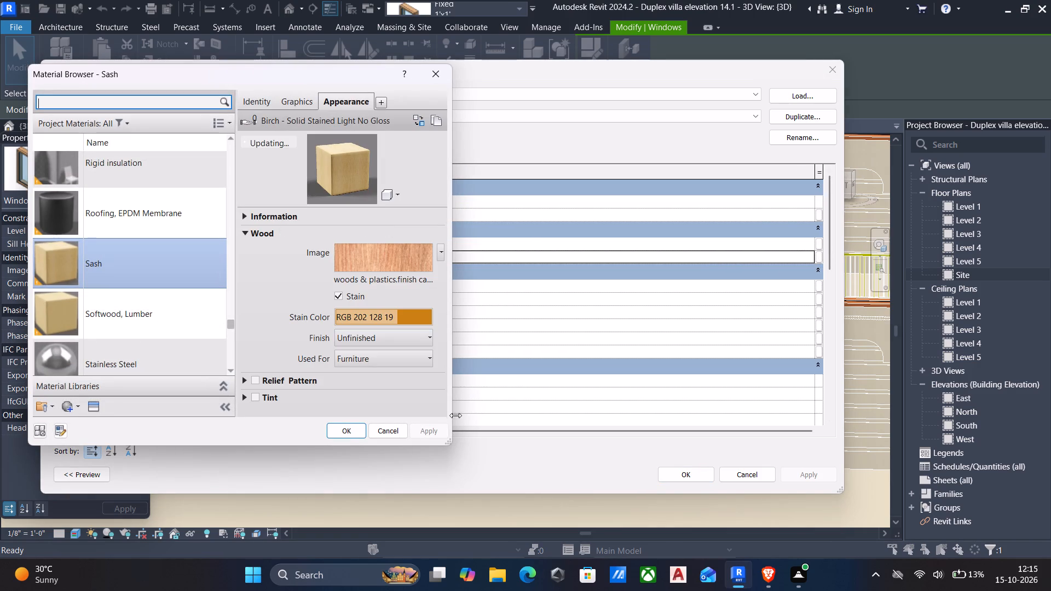
pyautogui.click(358, 430)
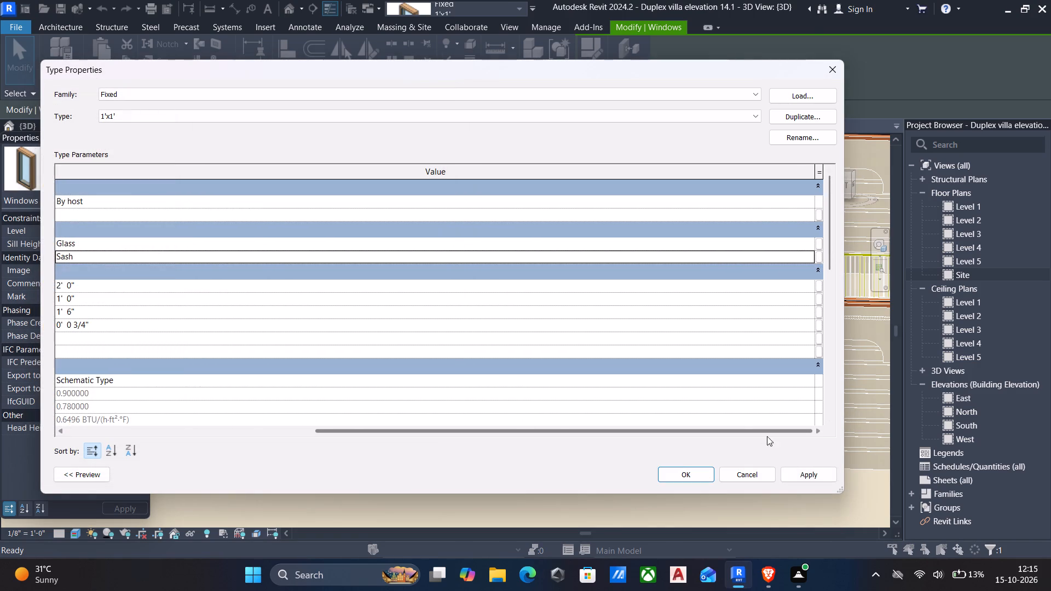
pyautogui.click(801, 470)
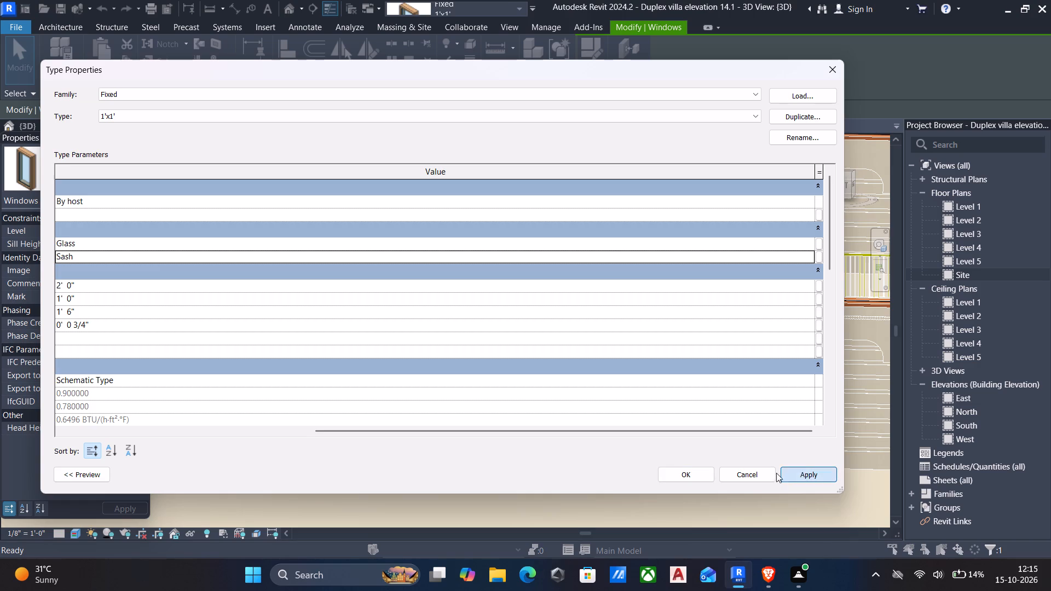
pyautogui.click(706, 472)
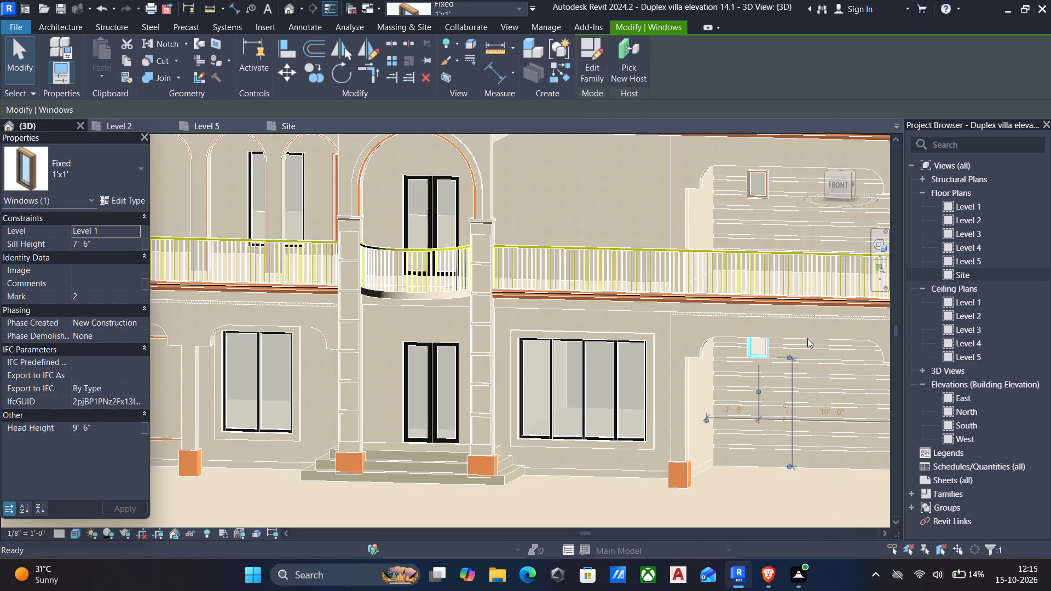
pyautogui.press('Escape')
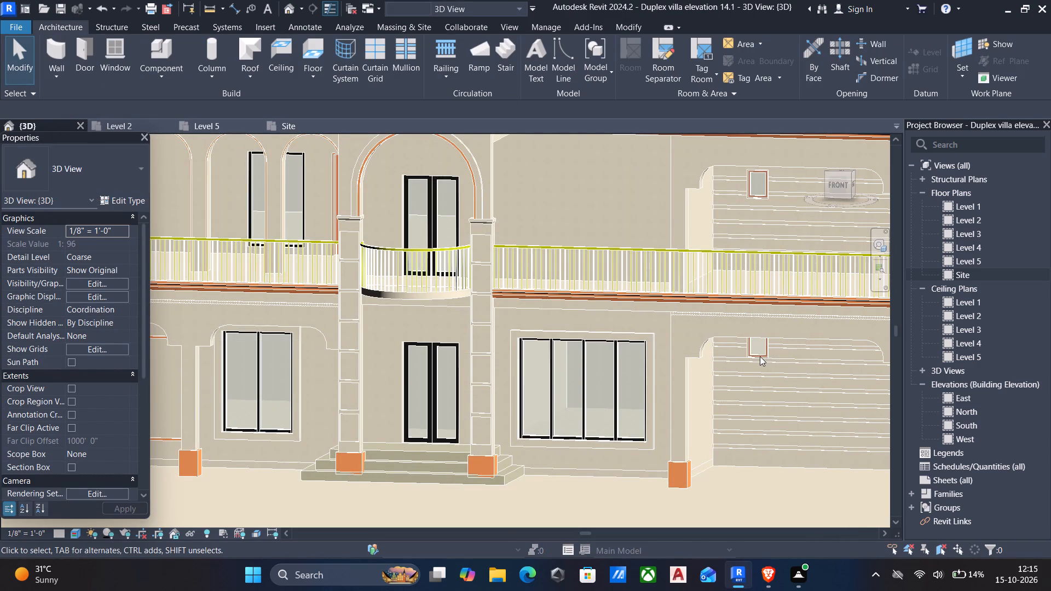
# Set the Sash Material of the small ground-floor window's Fixed 1'x1' type to door black.
pyautogui.click(759, 354)
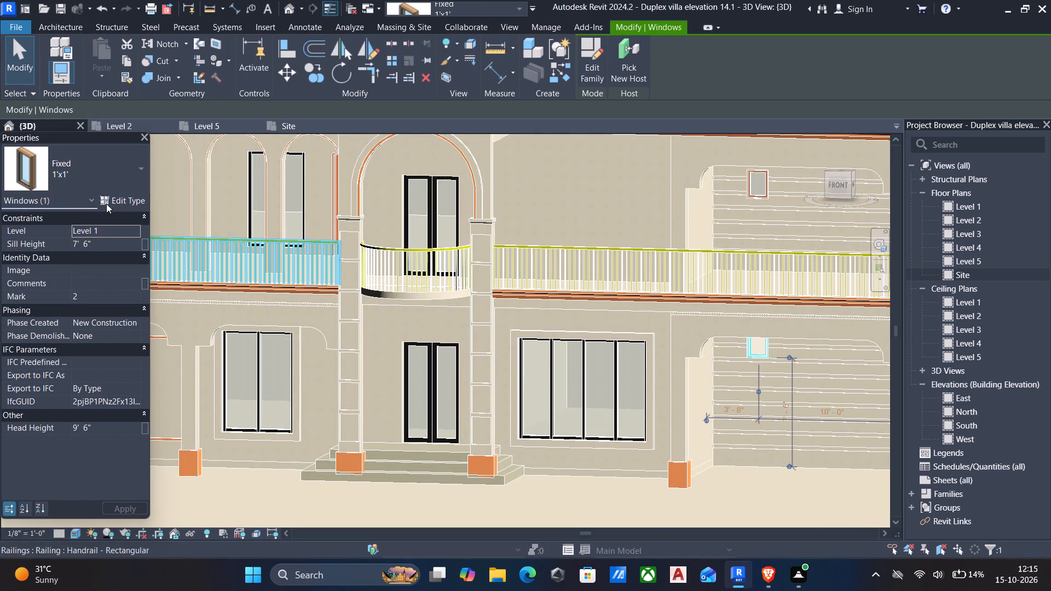
pyautogui.click(122, 203)
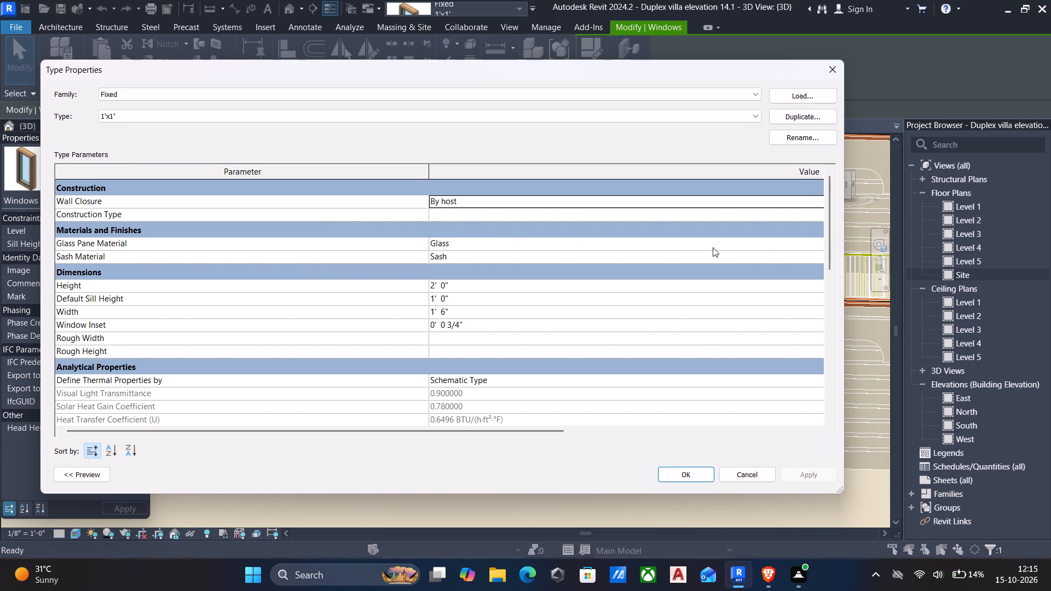
pyautogui.click(819, 257)
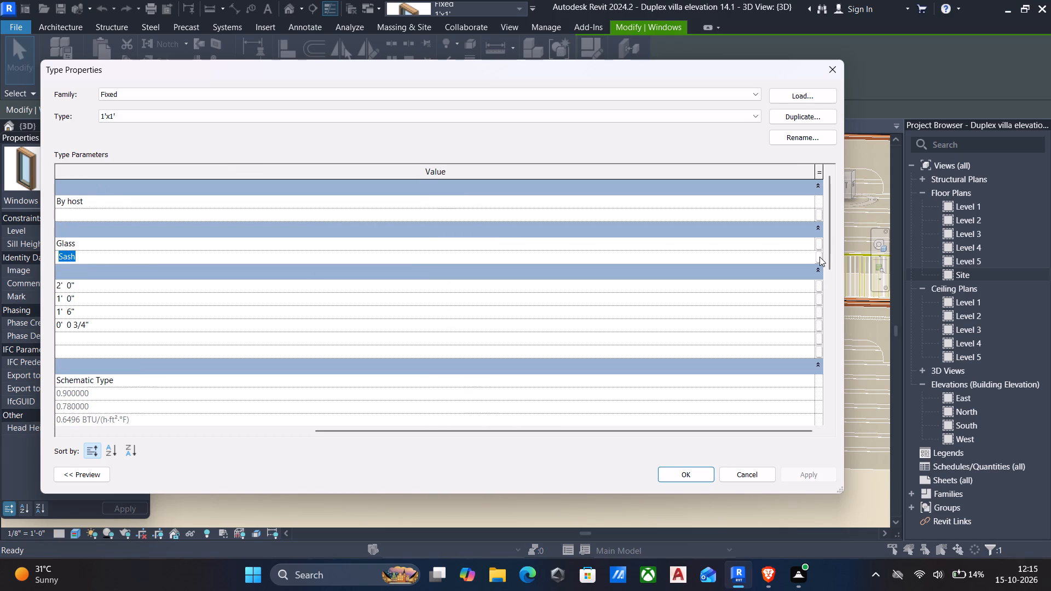
pyautogui.click(810, 256)
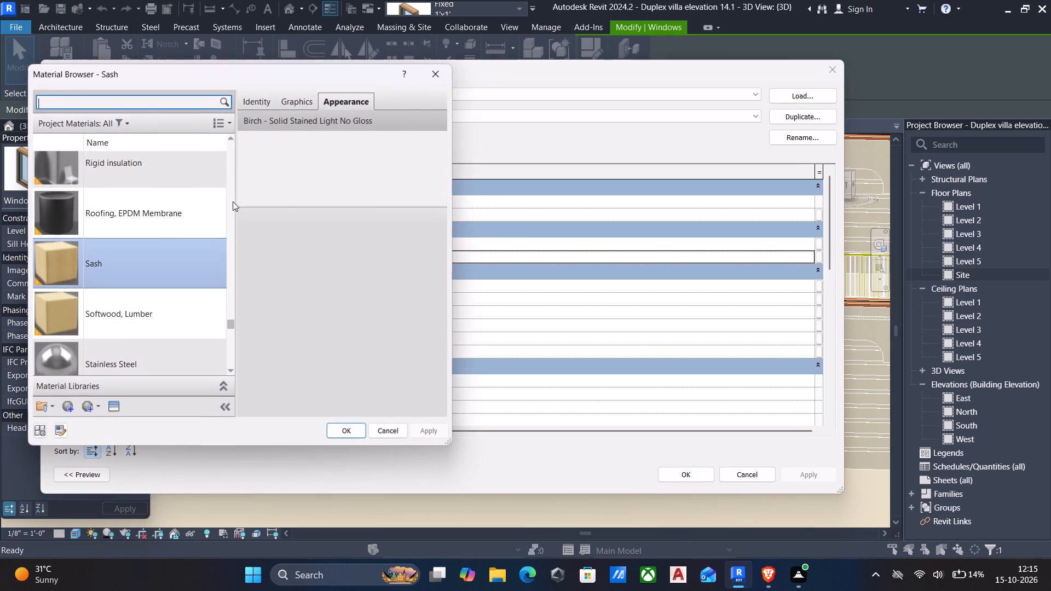
pyautogui.click(125, 105)
pyautogui.write('door')
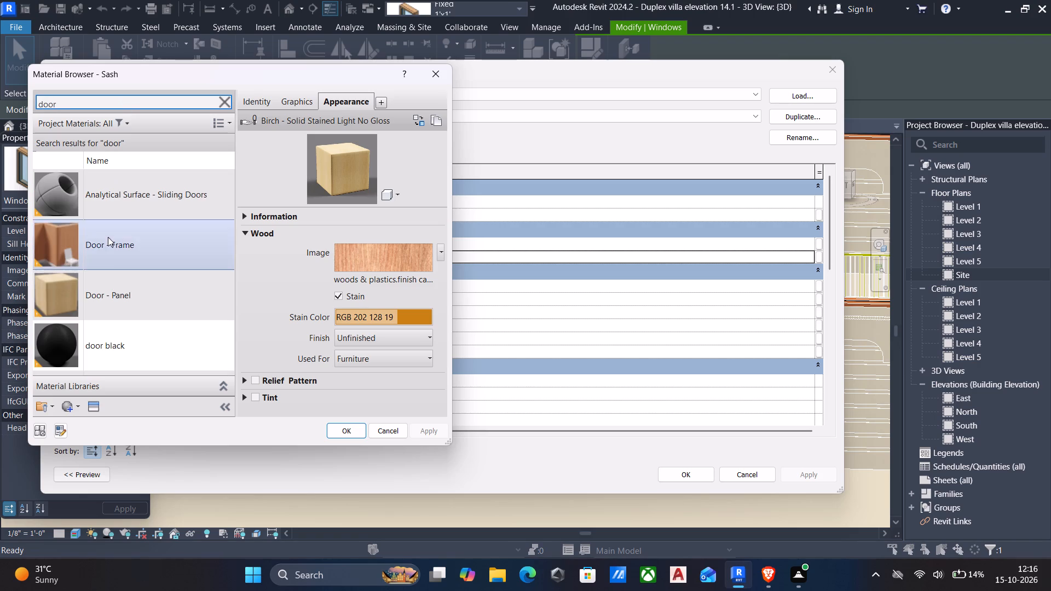
pyautogui.click(132, 358)
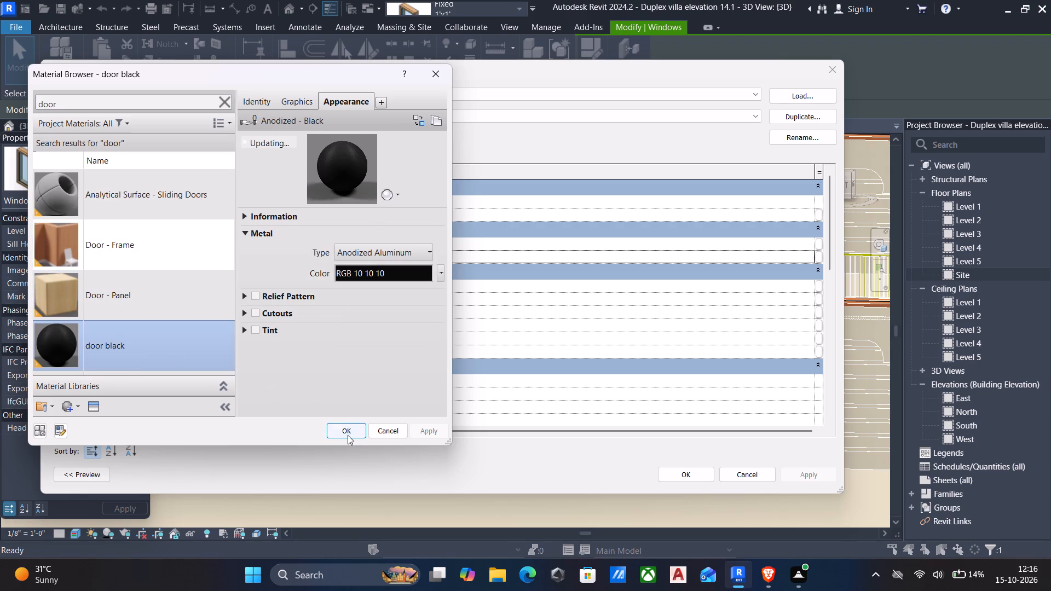
pyautogui.click(347, 435)
pyautogui.click(811, 474)
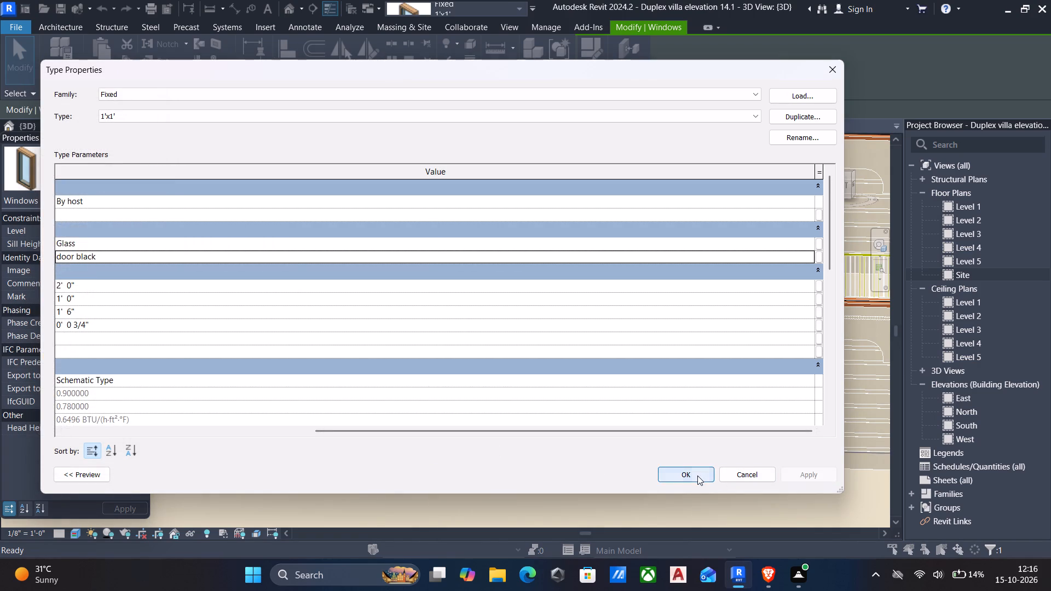
pyautogui.click(697, 476)
pyautogui.press('Escape')
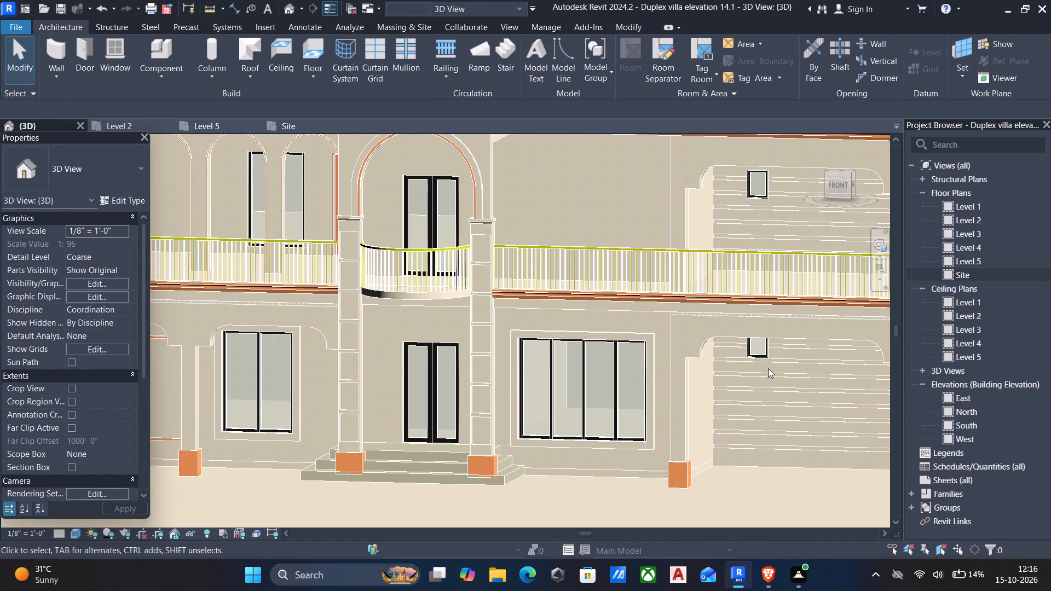
# Examine the black window and door finishes across the whole villa from the front and from a raised angle.
pyautogui.moveTo(747, 341); pyautogui.dragTo(368, 263, button='middle')
pyautogui.scroll(-3, 354, 274)
pyautogui.moveTo(364, 282); pyautogui.dragTo(367, 282, button='middle')
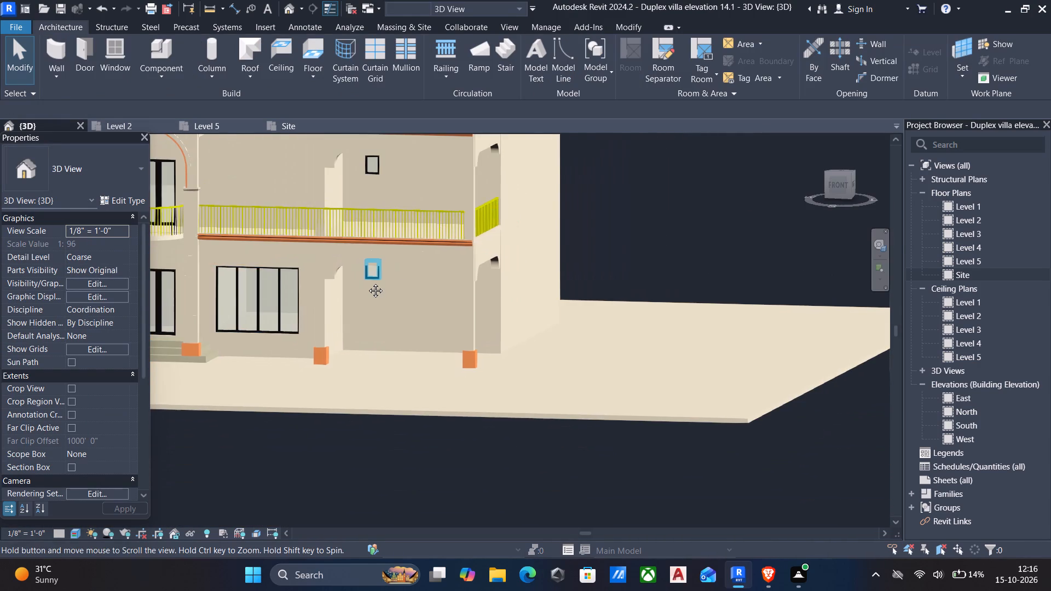
pyautogui.moveTo(367, 282); pyautogui.dragTo(403, 276, button='middle')
pyautogui.scroll(-4, 403, 276)
pyautogui.keyDown('shift'); pyautogui.moveTo(403, 276); pyautogui.dragTo(440, 272, button='middle'); pyautogui.keyUp('shift')
pyautogui.moveTo(436, 271); pyautogui.dragTo(528, 283, button='middle')
pyautogui.keyDown('shift'); pyautogui.moveTo(518, 275); pyautogui.dragTo(545, 271, button='middle'); pyautogui.keyUp('shift')
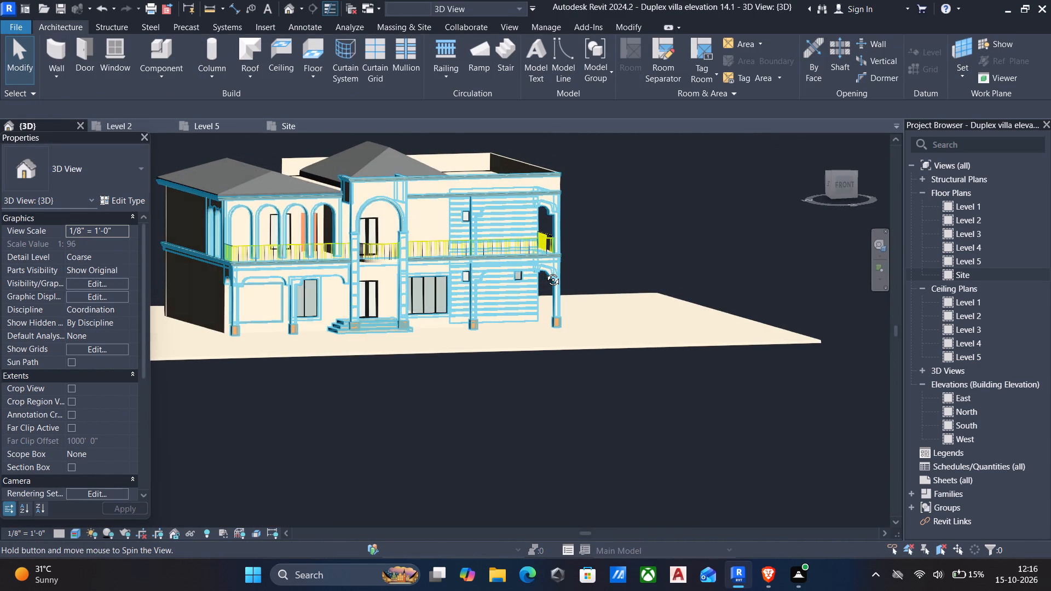
pyautogui.keyDown('shift'); pyautogui.moveTo(545, 271); pyautogui.dragTo(542, 282, button='middle'); pyautogui.keyUp('shift')
pyautogui.moveTo(540, 288); pyautogui.dragTo(590, 241, button='middle')
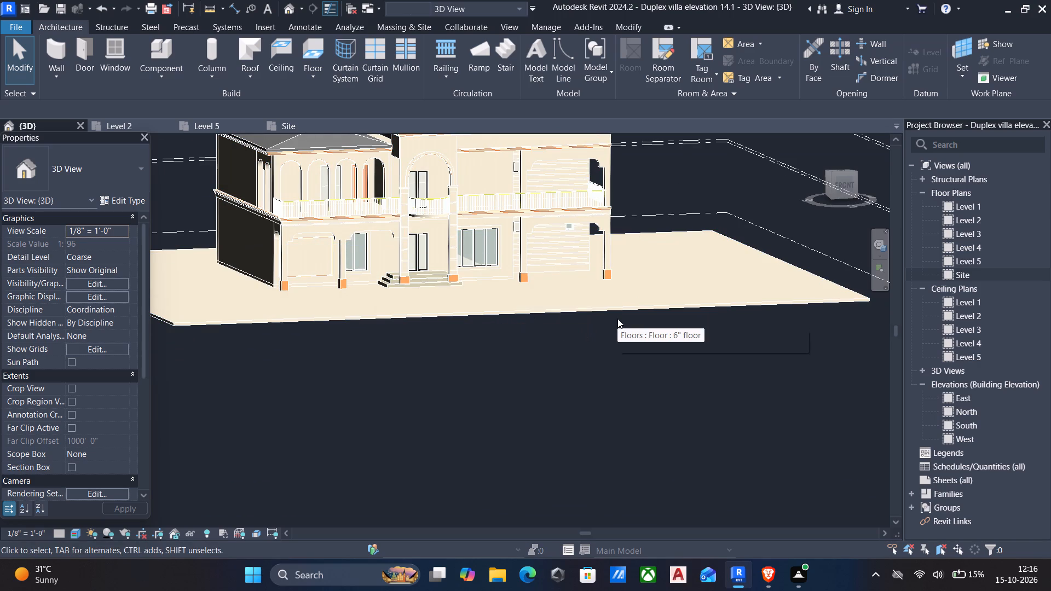
pyautogui.moveTo(478, 270); pyautogui.dragTo(505, 334, button='middle')
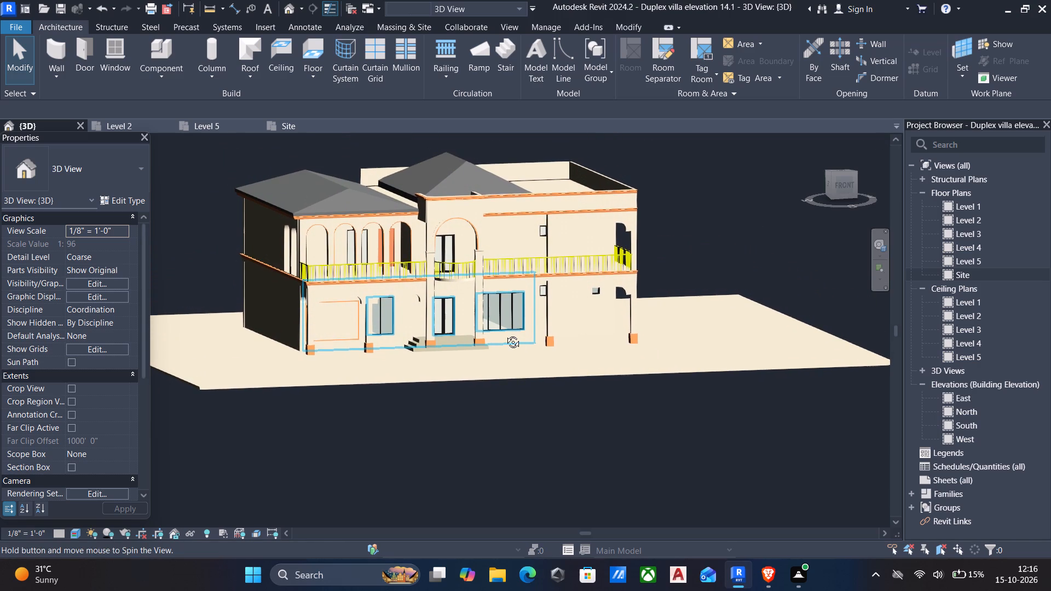
pyautogui.moveTo(505, 334); pyautogui.dragTo(523, 363, button='middle')
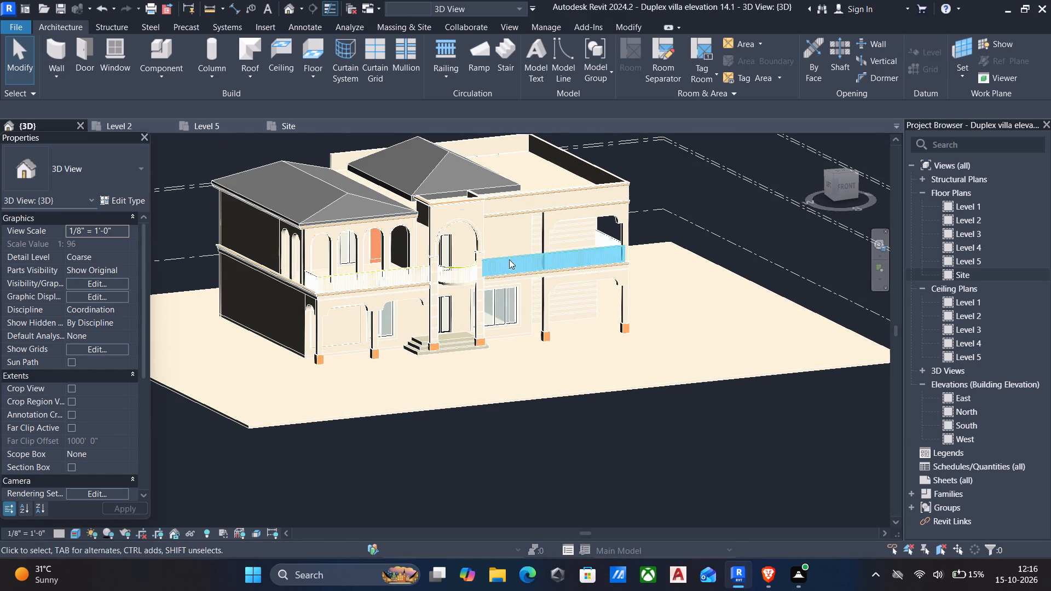
# Open the Material Browser for the Rectangular - 2" x 2" top rail type of the upper-floor balcony's Handrail - Rectangular railing.
pyautogui.click(505, 257)
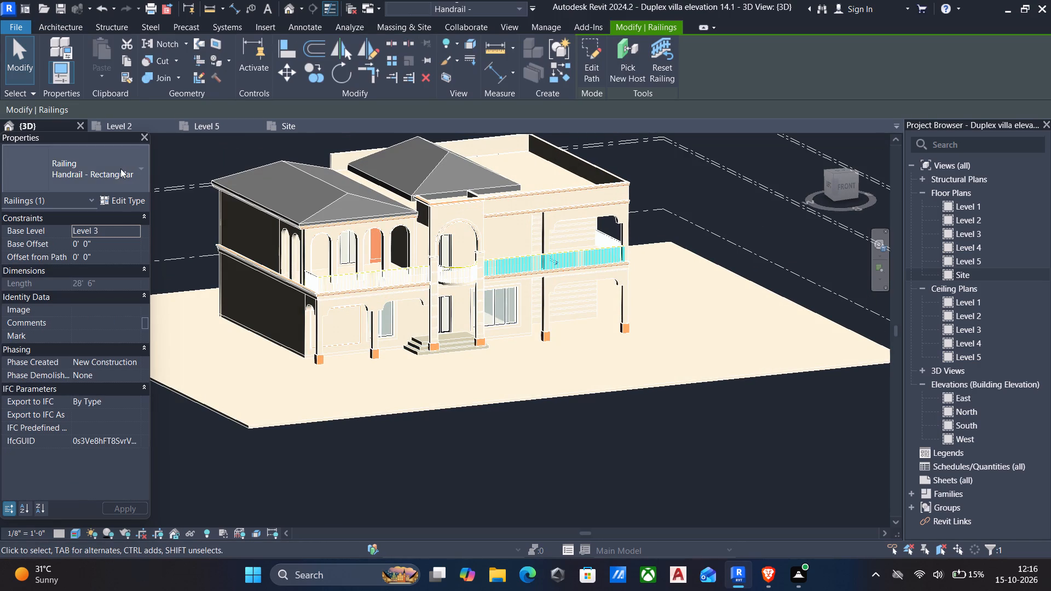
pyautogui.click(118, 198)
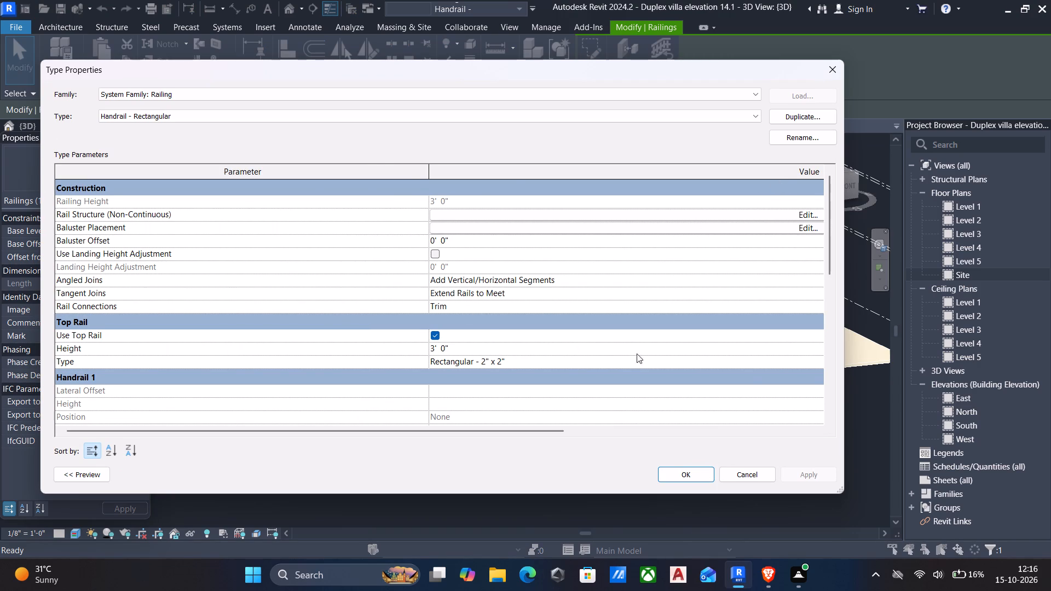
pyautogui.click(819, 363)
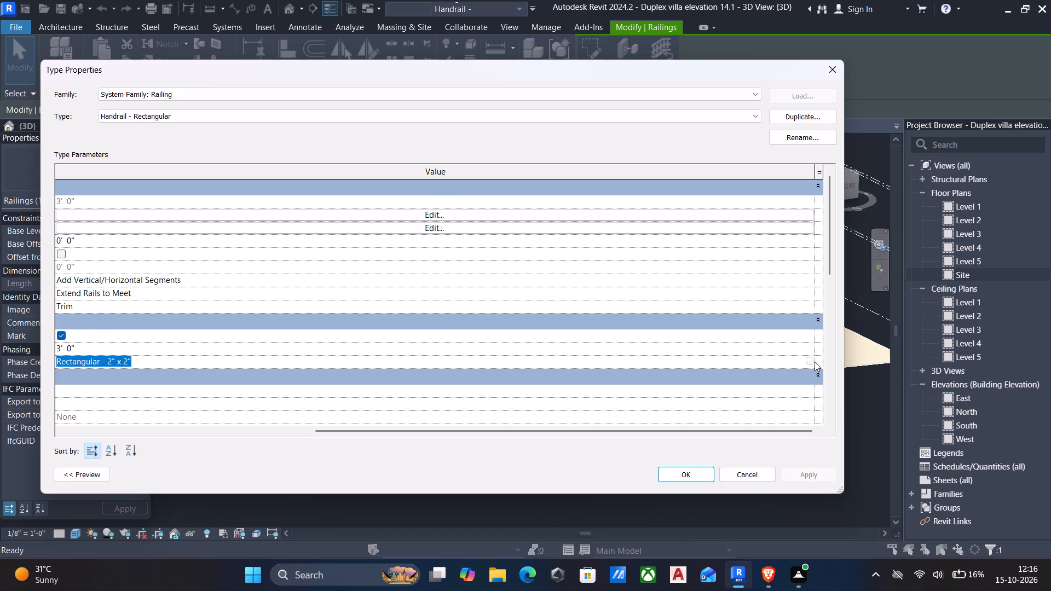
pyautogui.click(810, 361)
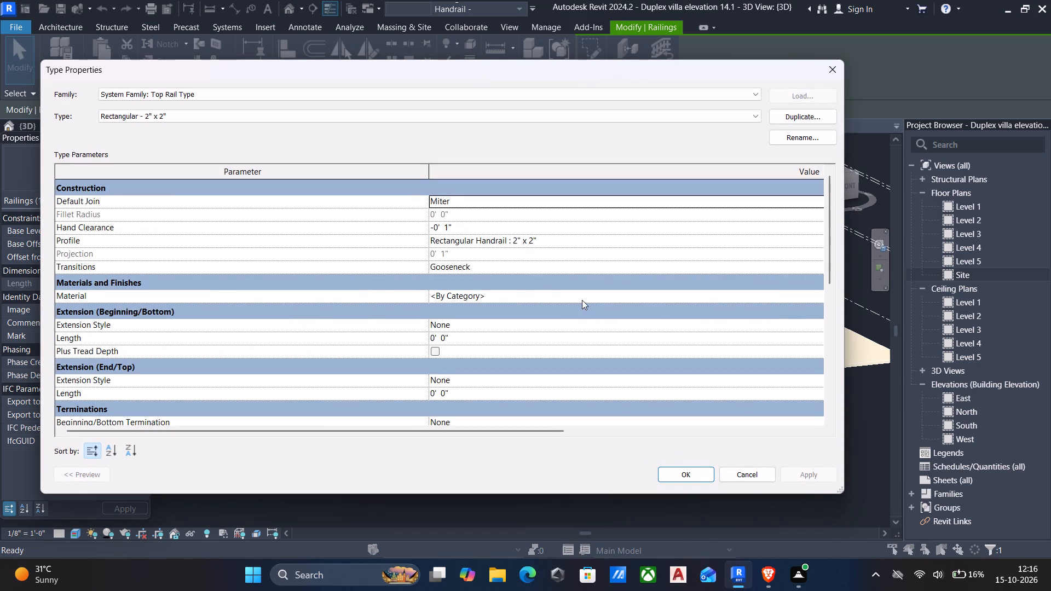
pyautogui.click(820, 296)
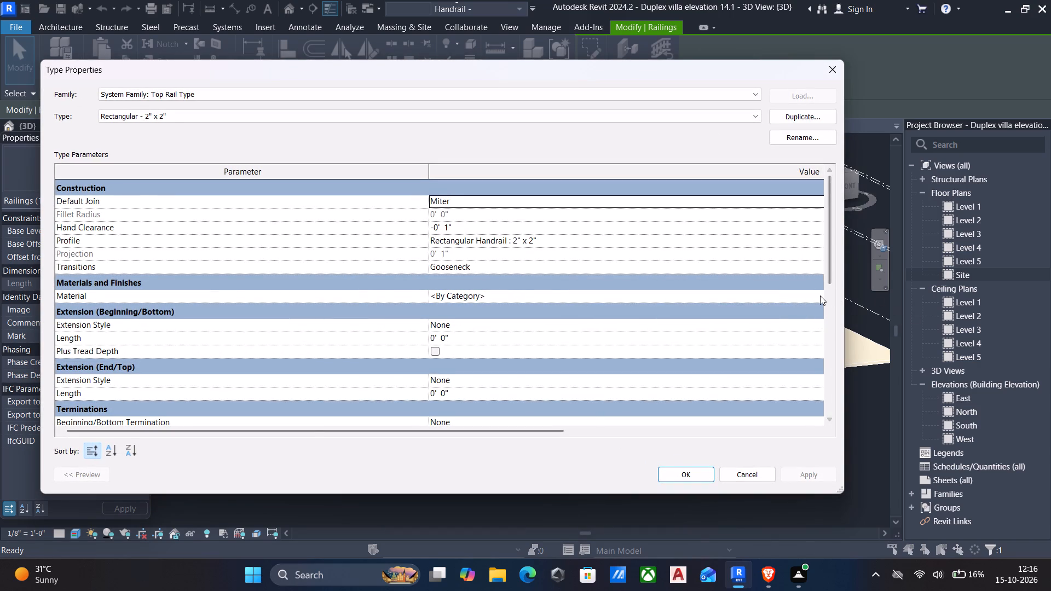
pyautogui.click(809, 294)
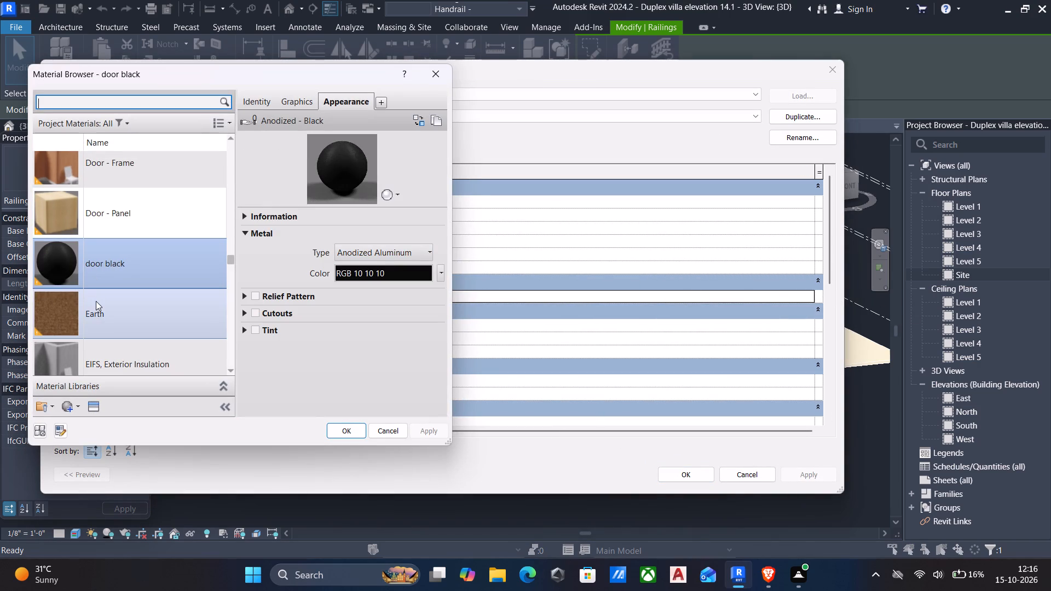
# Create a new project material named railing.
pyautogui.scroll(10, 96, 301)
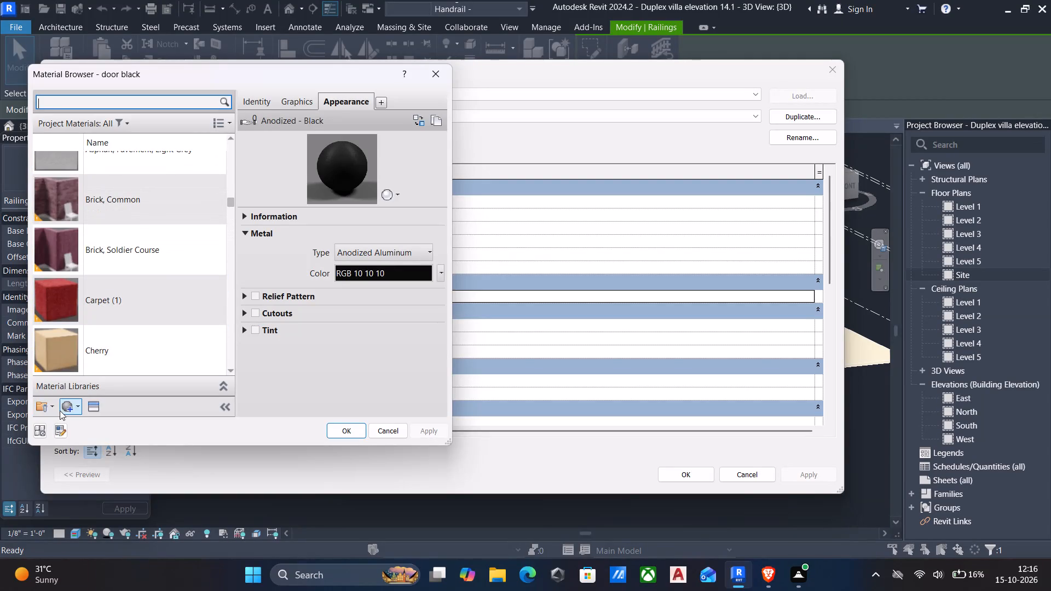
pyautogui.click(63, 409)
pyautogui.click(82, 423)
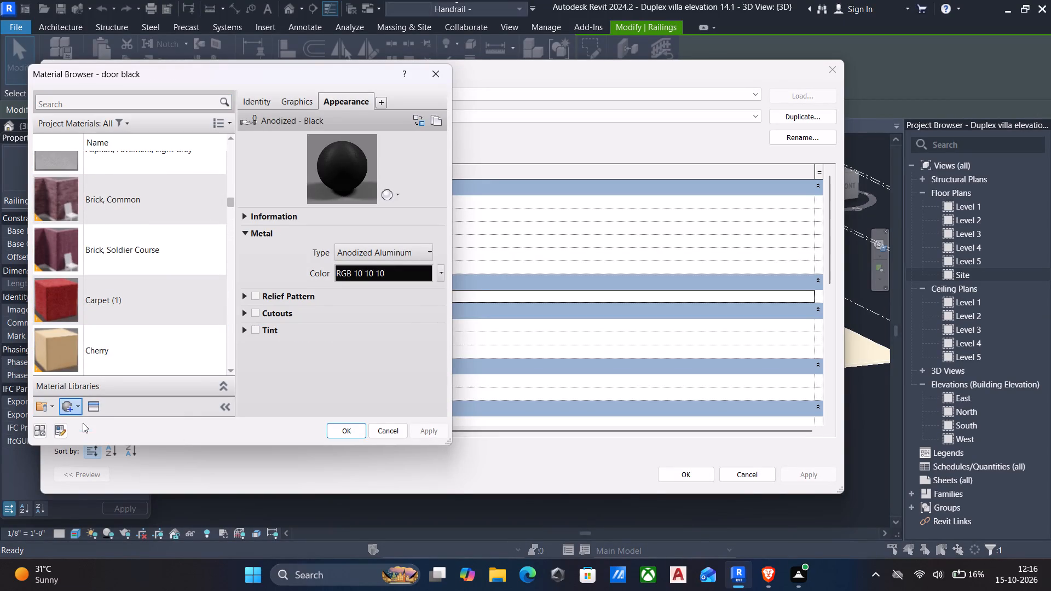
pyautogui.click(265, 99)
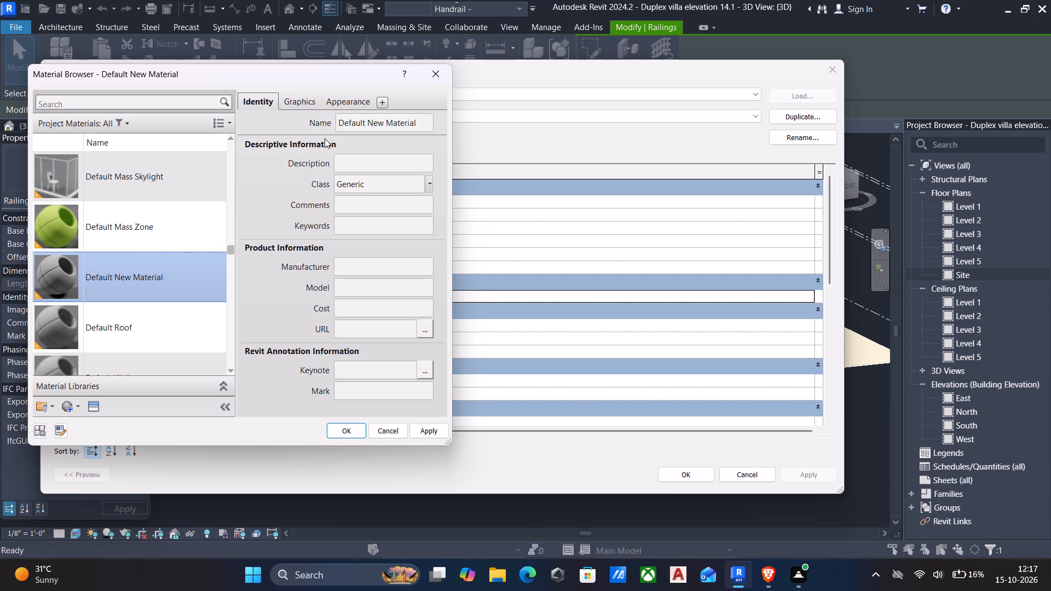
pyautogui.write('railinf')
pyautogui.press('BackSpace')
pyautogui.press('g')
pyautogui.click(424, 123)
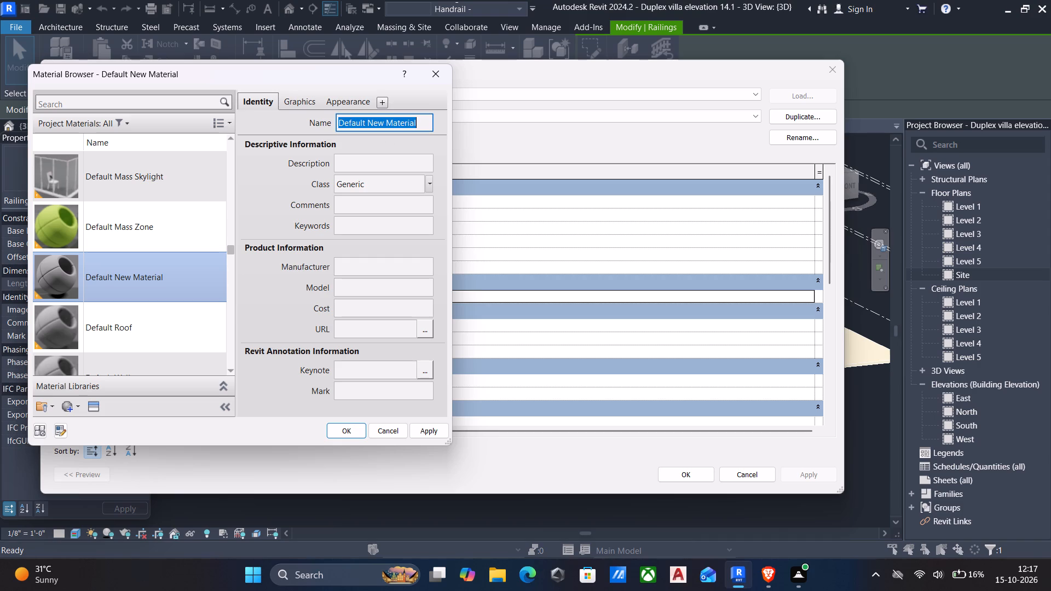
pyautogui.write('railinf')
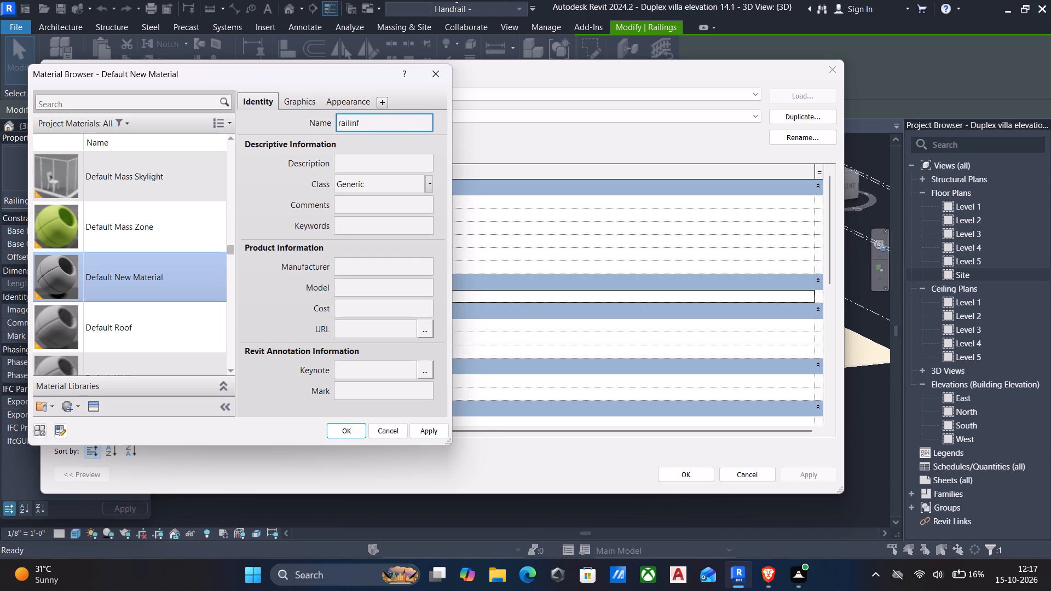
pyautogui.press('BackSpace')
pyautogui.press('g')
pyautogui.click(431, 431)
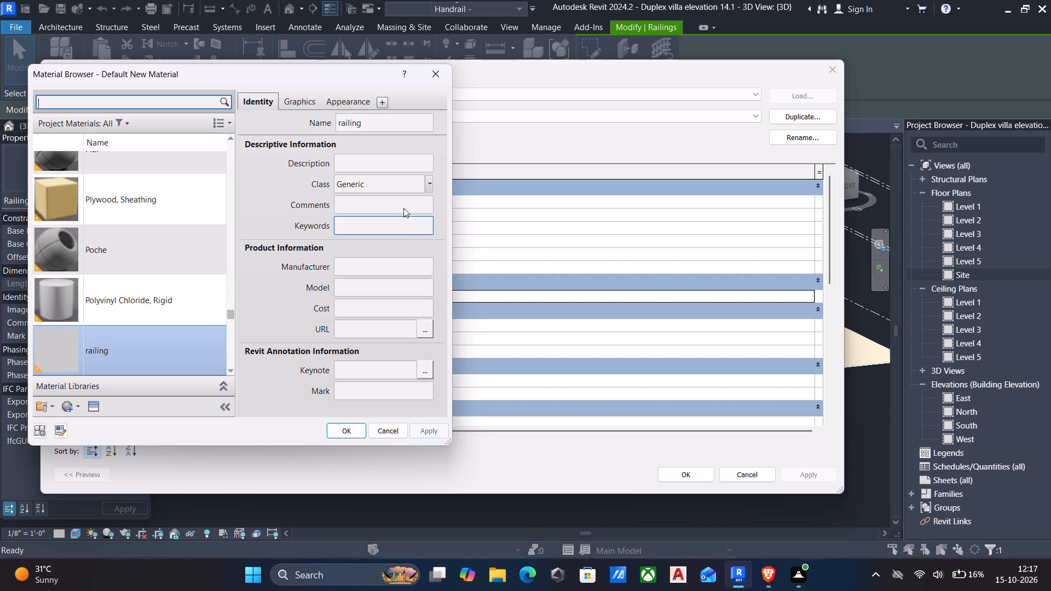
# Replace the railing material's appearance with Aluminum - Brushed Radial from the Metal category of the Appearance Library.
pyautogui.click(338, 102)
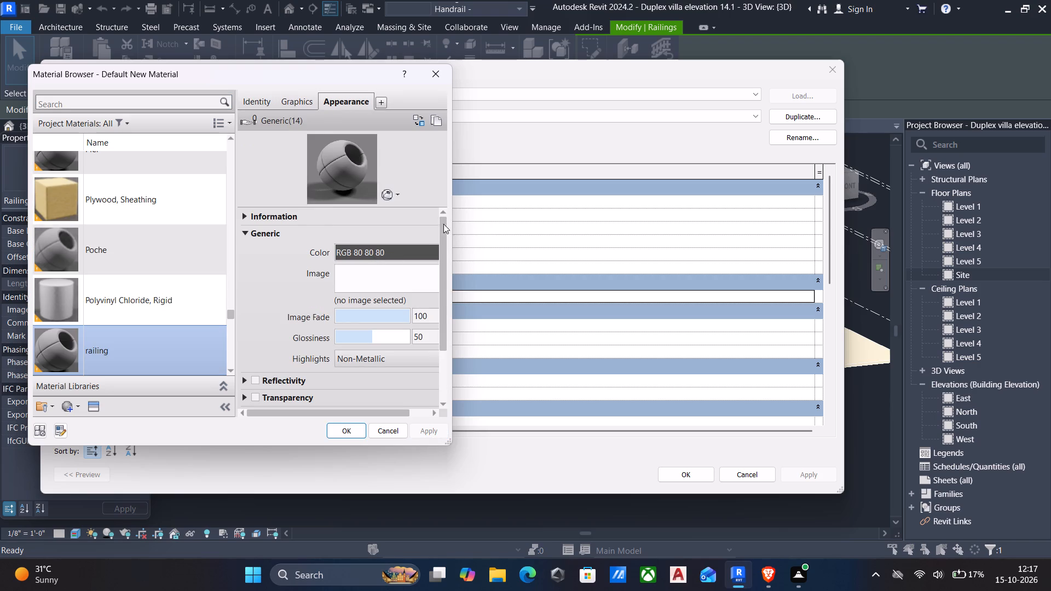
pyautogui.click(90, 403)
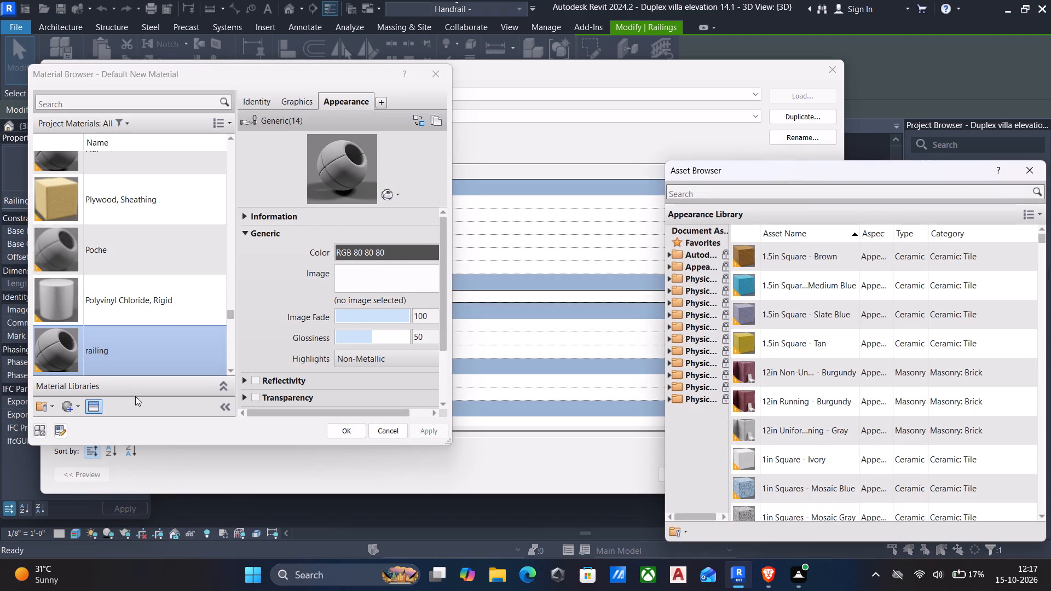
pyautogui.click(668, 265)
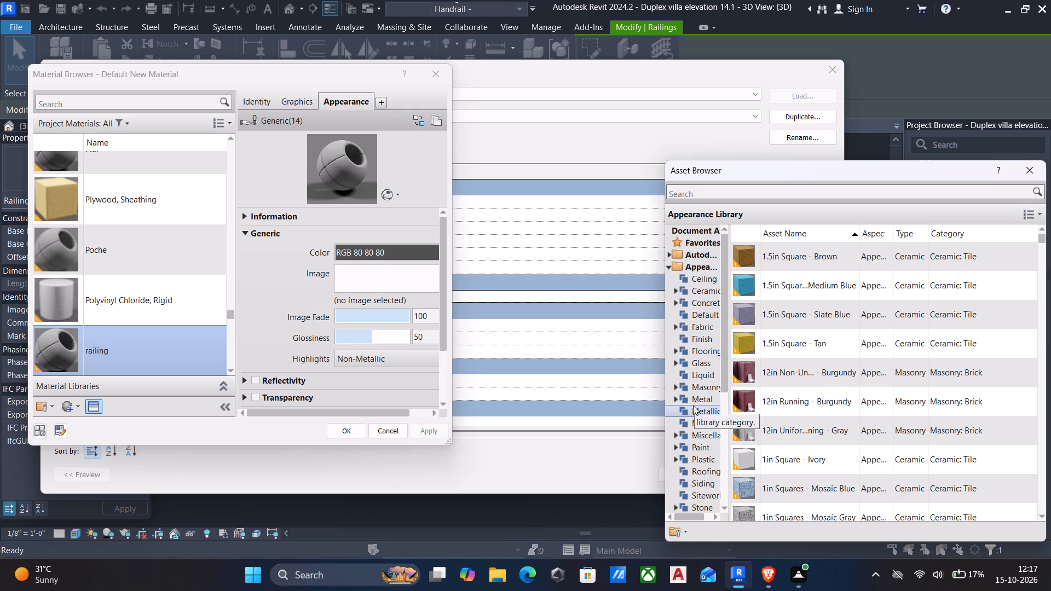
pyautogui.scroll(-2, 693, 405)
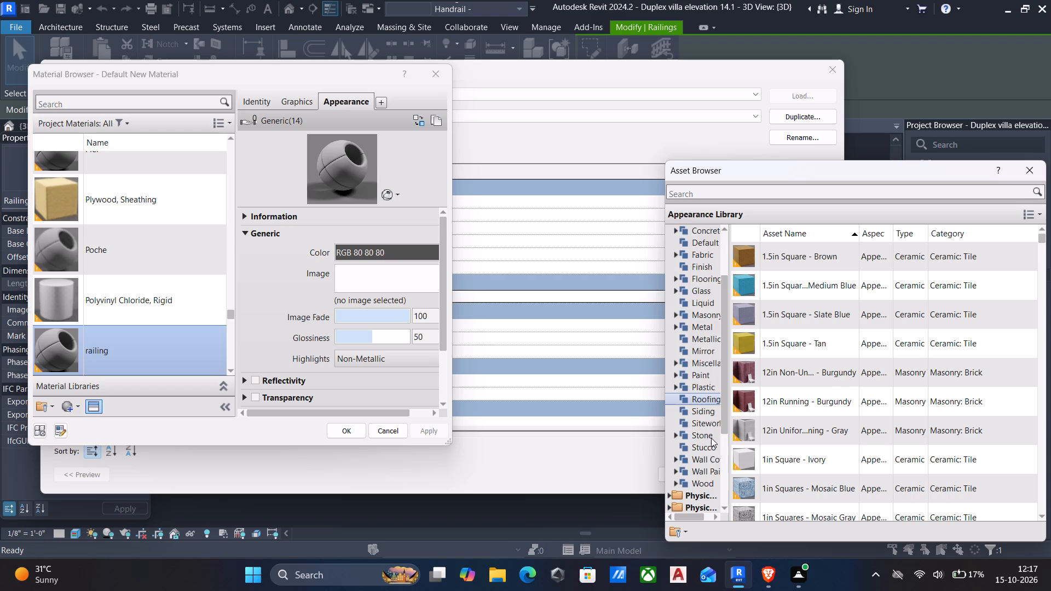
pyautogui.scroll(-2, 711, 438)
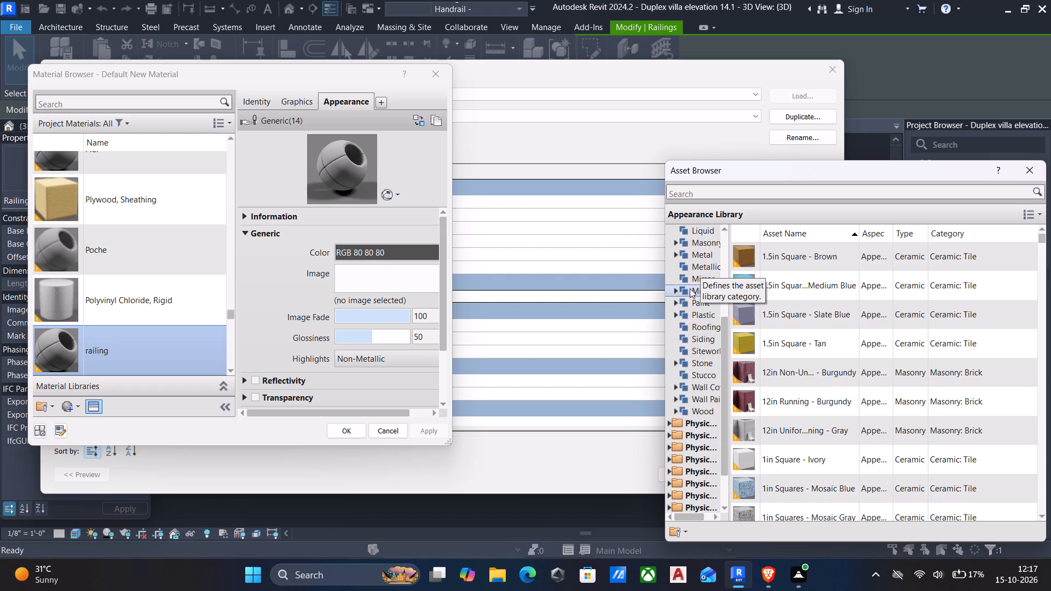
pyautogui.doubleClick(696, 256)
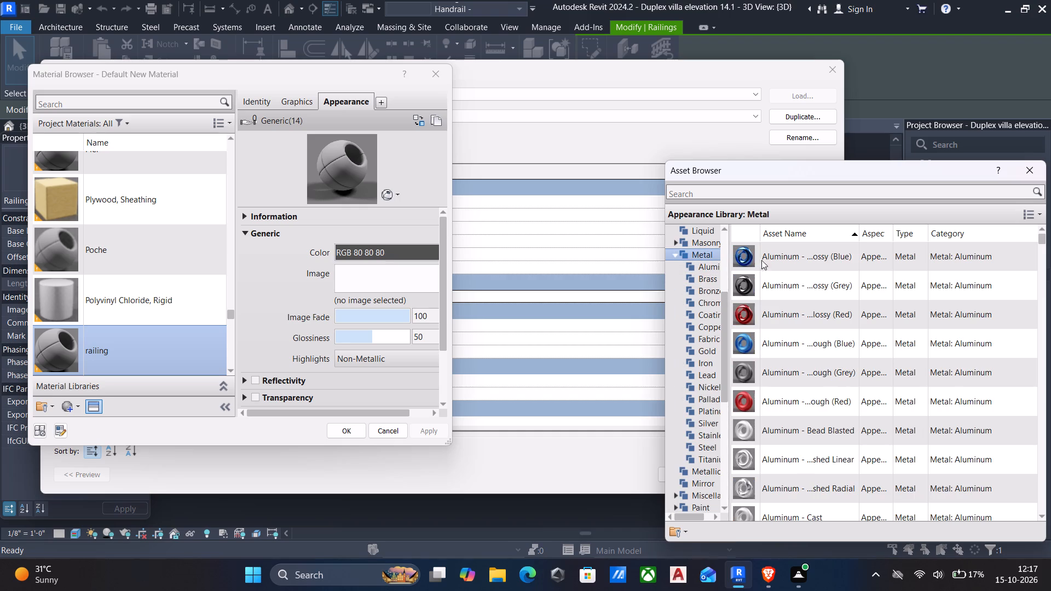
pyautogui.scroll(-1, 771, 315)
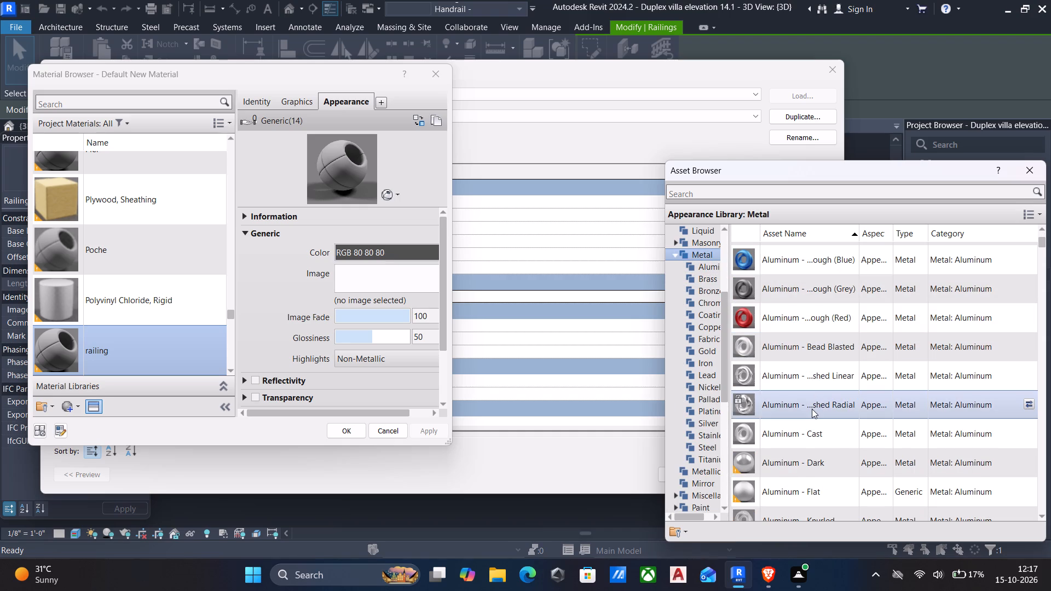
pyautogui.doubleClick(812, 409)
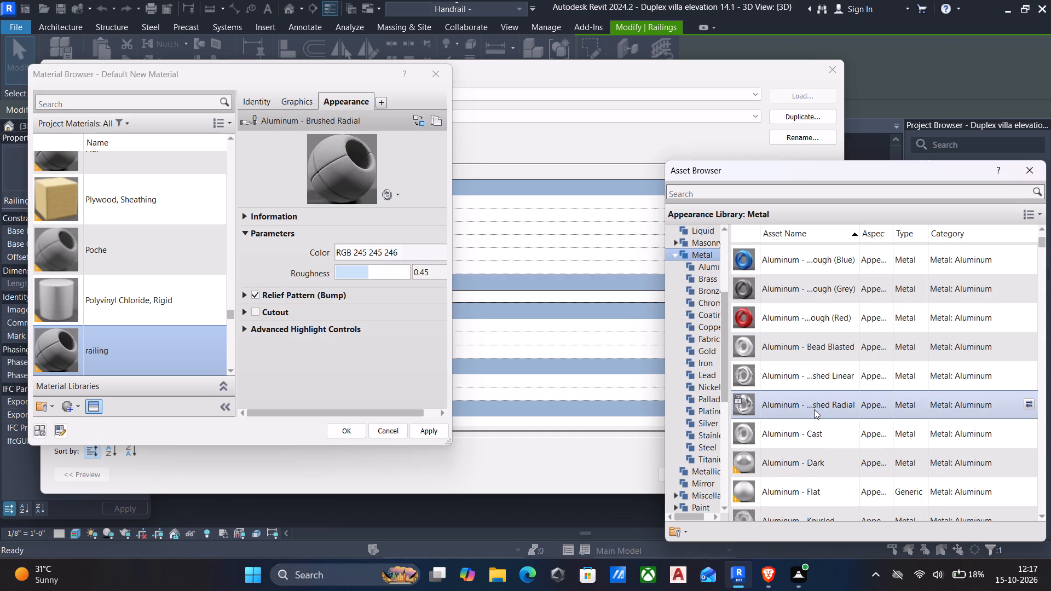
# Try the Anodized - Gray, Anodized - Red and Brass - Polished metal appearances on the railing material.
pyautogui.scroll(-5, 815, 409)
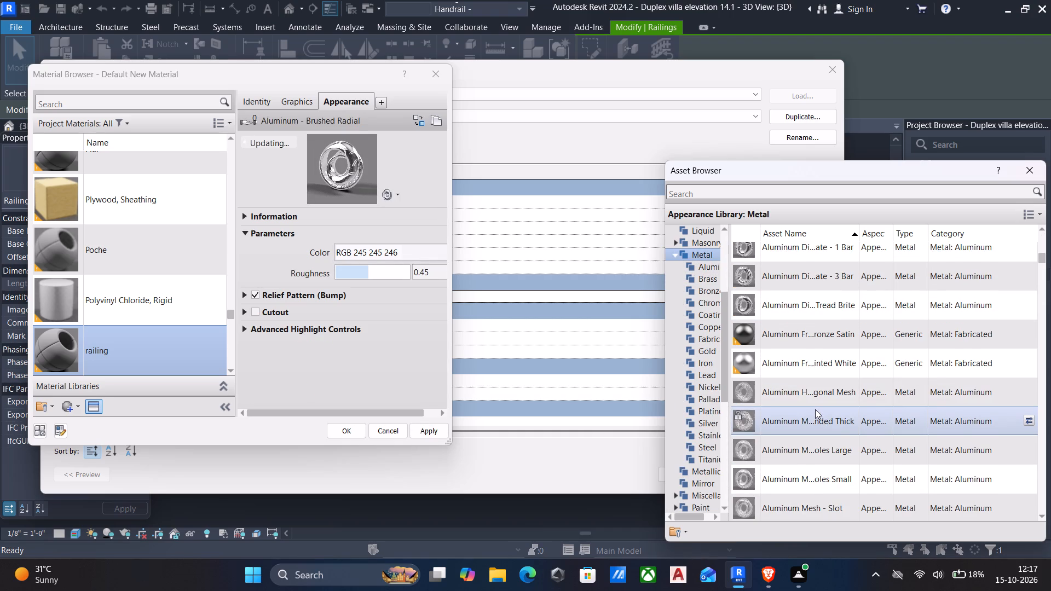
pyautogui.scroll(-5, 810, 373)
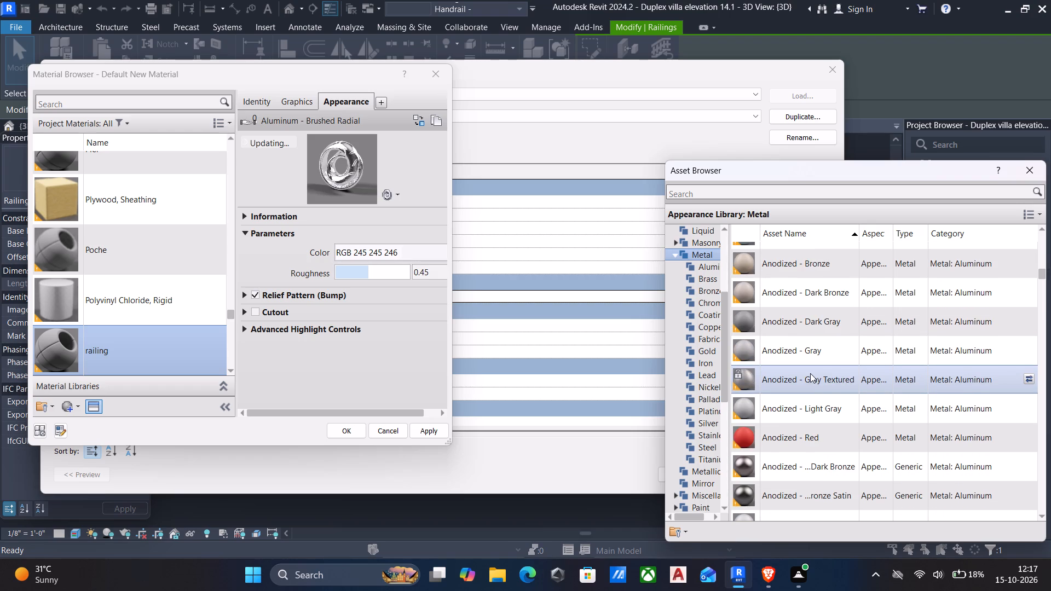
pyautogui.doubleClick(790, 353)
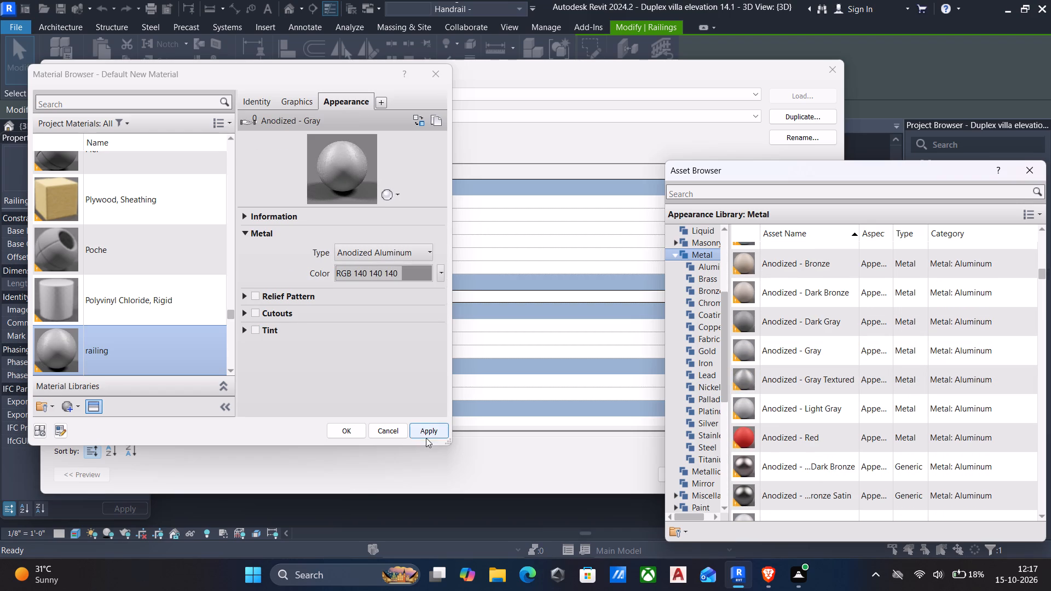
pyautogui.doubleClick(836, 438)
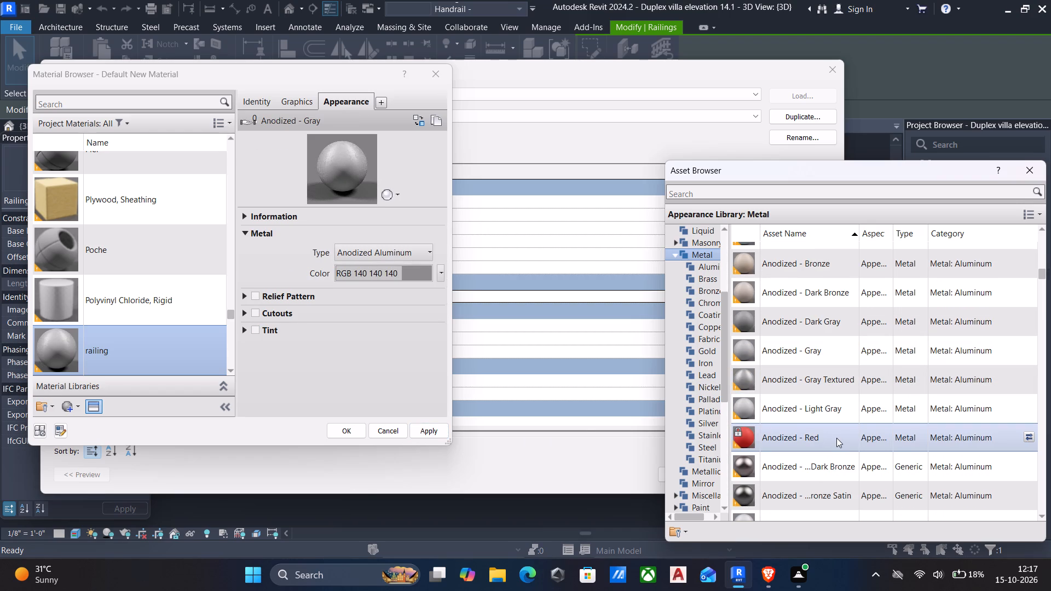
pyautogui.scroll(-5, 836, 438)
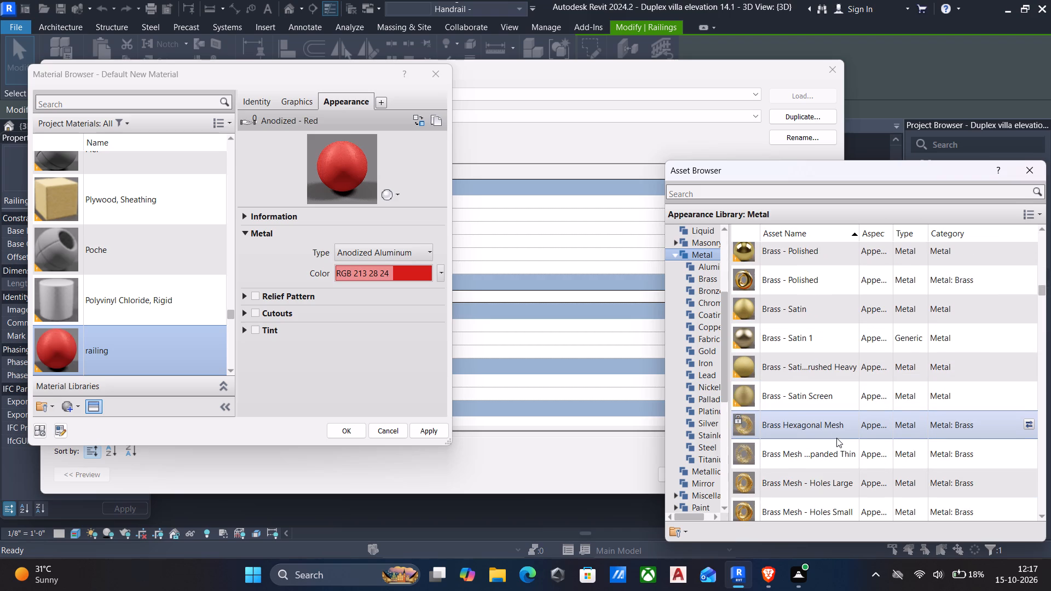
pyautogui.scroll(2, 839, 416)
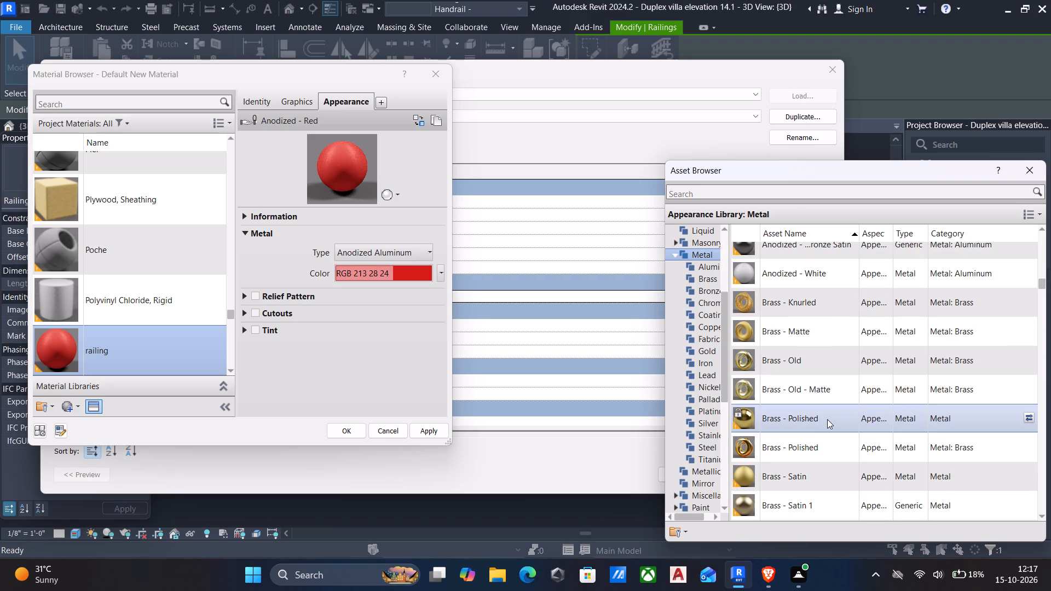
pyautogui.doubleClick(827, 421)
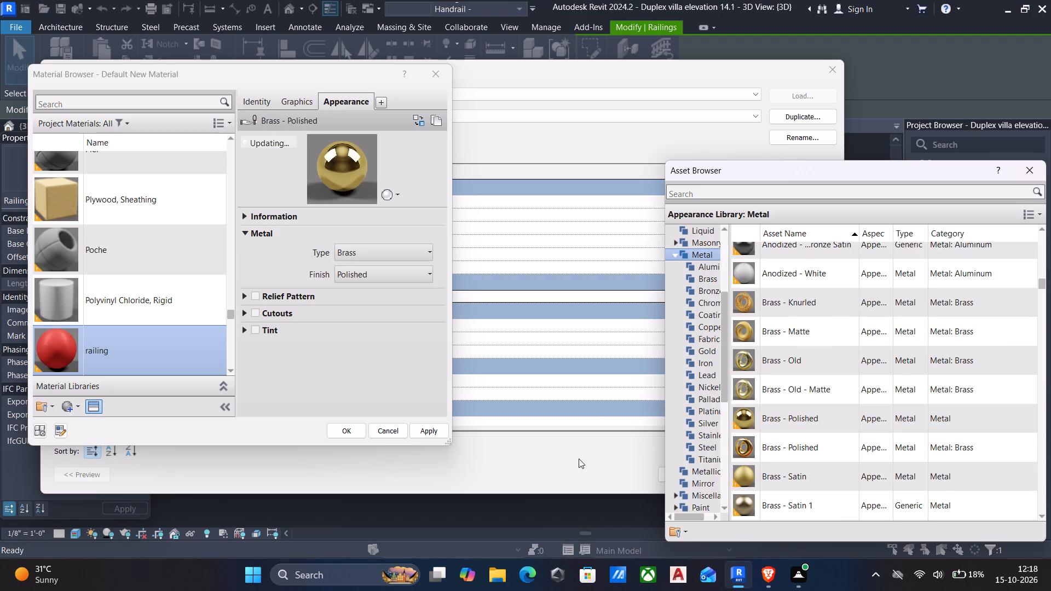
# Replace the railing material's appearance with Bronze - Polished Brushed and assign the material to the Rectangular - 2" x 2" top rail type.
pyautogui.scroll(-3, 737, 426)
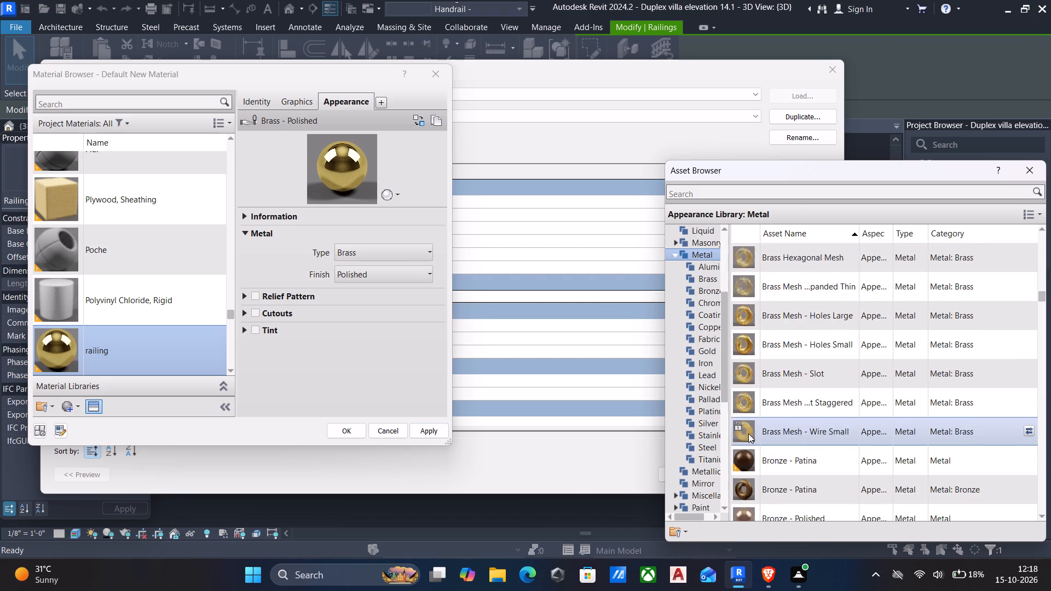
pyautogui.scroll(-3, 748, 433)
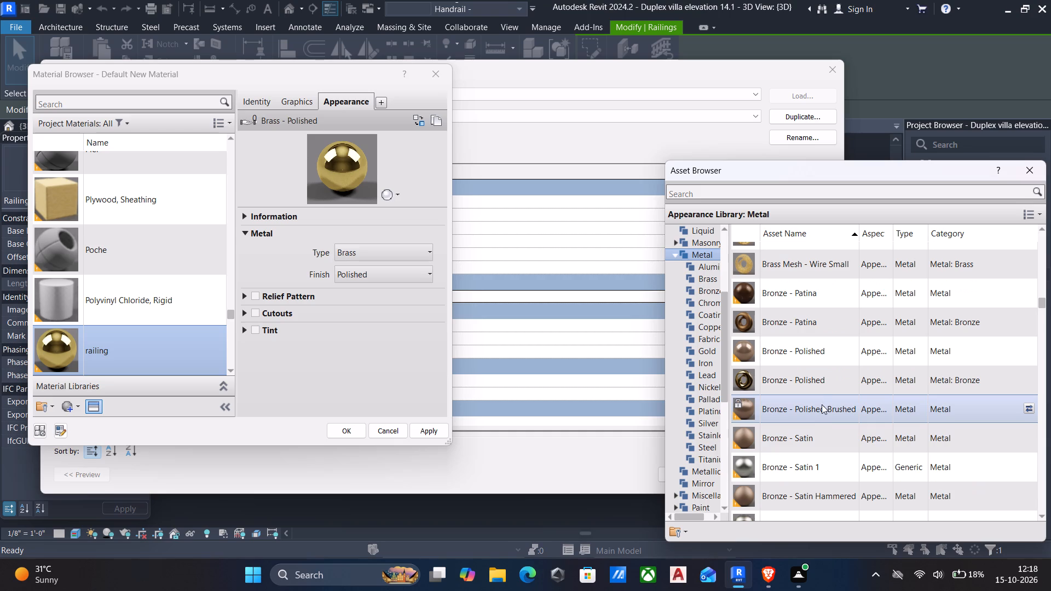
pyautogui.doubleClick(821, 405)
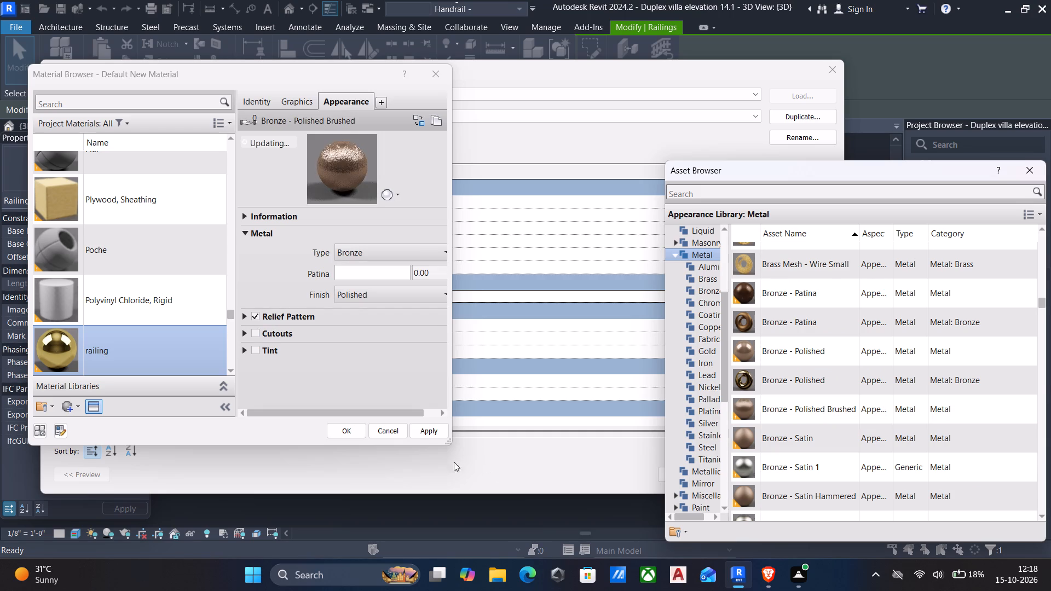
pyautogui.click(420, 431)
pyautogui.click(331, 432)
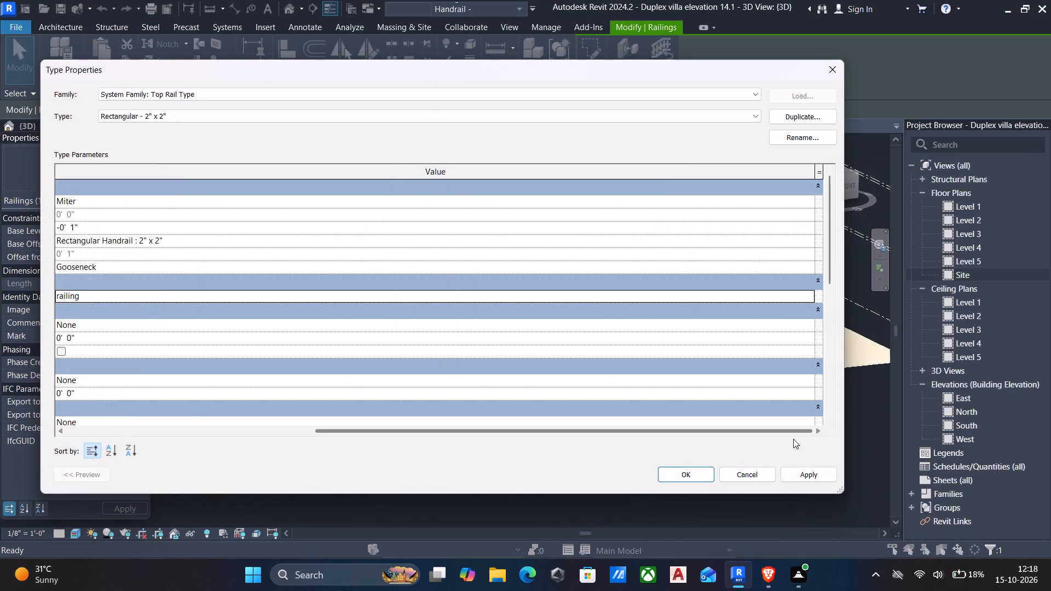
pyautogui.click(801, 472)
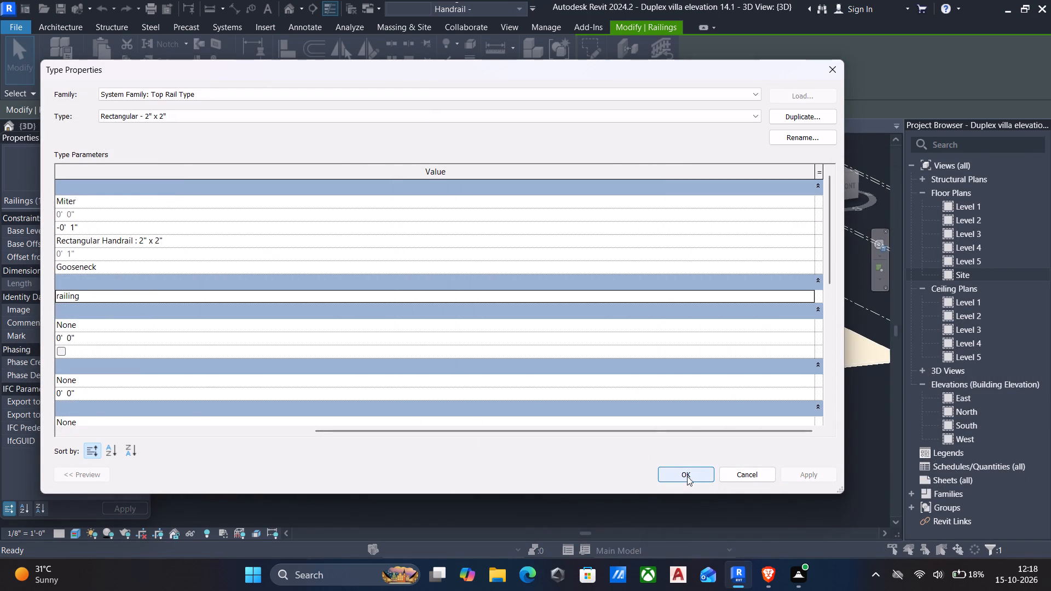
pyautogui.click(687, 476)
pyautogui.click(795, 472)
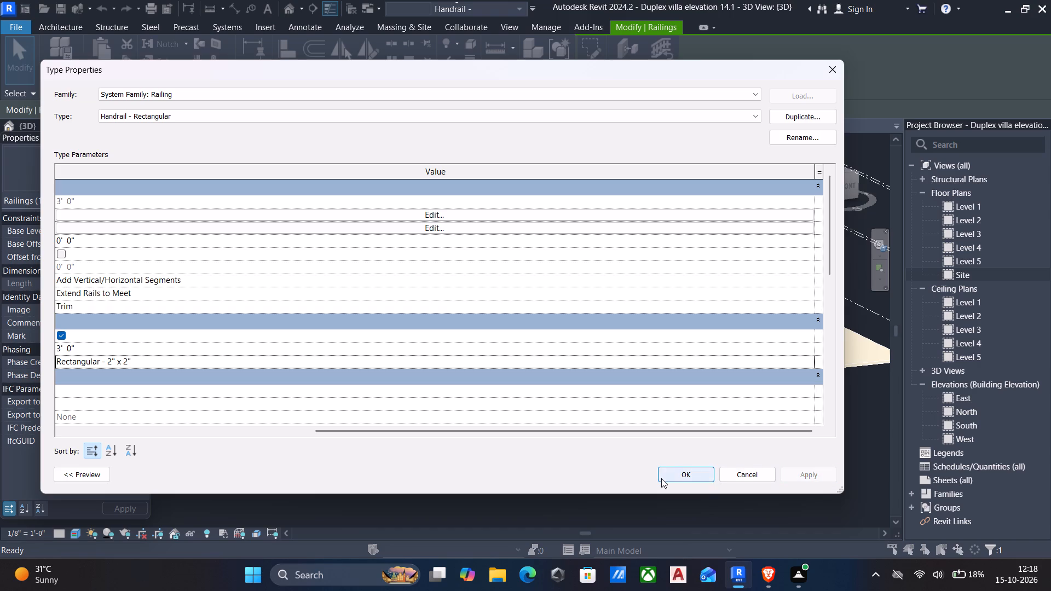
pyautogui.click(672, 471)
# Examine the top rails and balusters of the upper-floor balcony railings from the front and side of the villa.
pyautogui.scroll(5, 467, 289)
pyautogui.scroll(2, 329, 278)
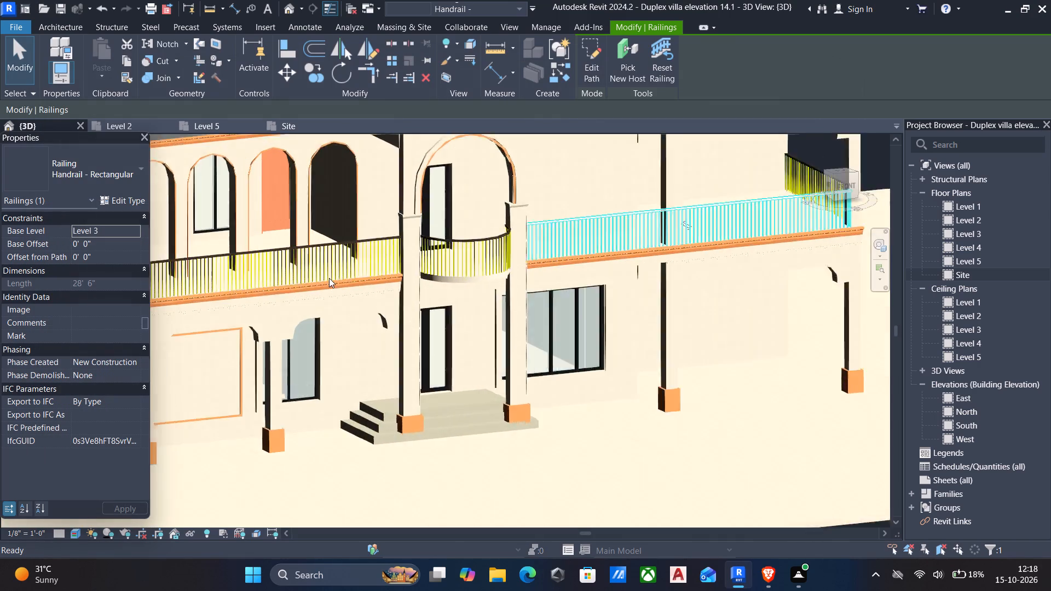
pyautogui.scroll(2, 329, 278)
pyautogui.press('Escape')
pyautogui.scroll(-1, 482, 292)
pyautogui.moveTo(508, 293); pyautogui.dragTo(585, 275, button='middle')
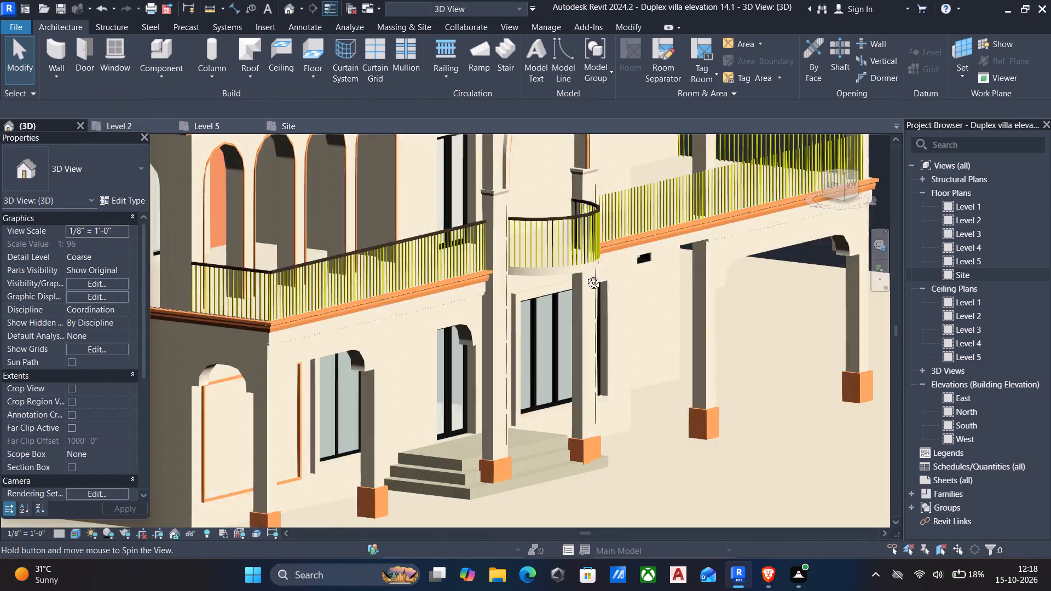
pyautogui.moveTo(585, 275); pyautogui.dragTo(614, 259, button='middle')
pyautogui.scroll(4, 437, 230)
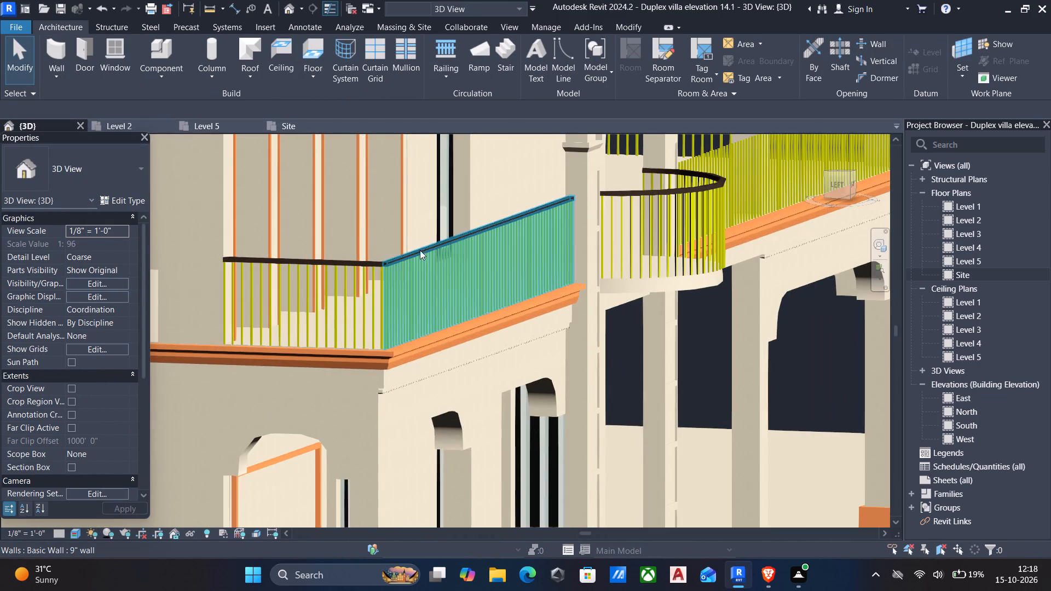
pyautogui.scroll(5, 390, 292)
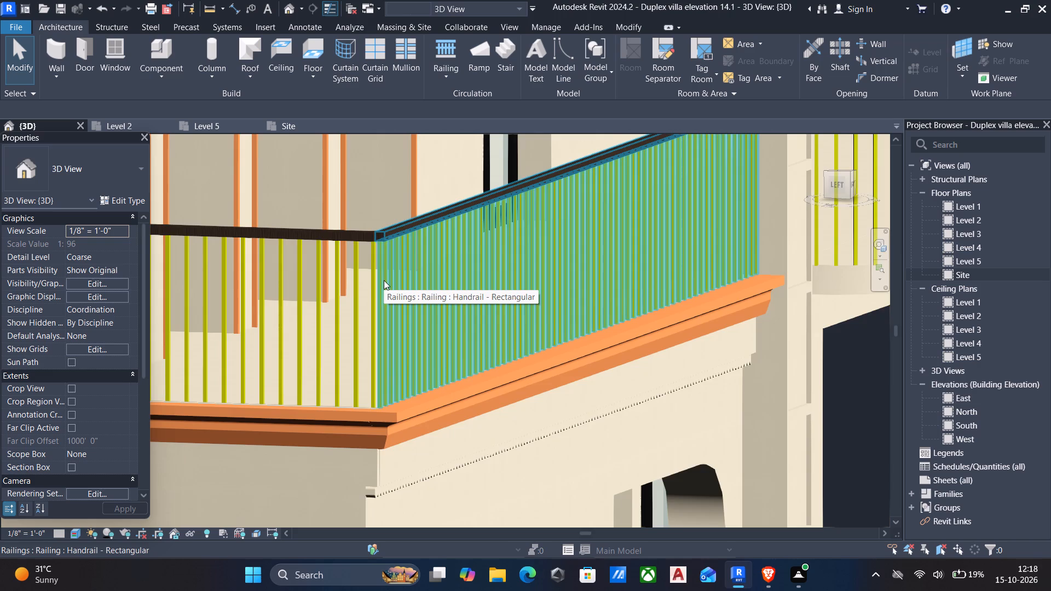
pyautogui.scroll(-4, 384, 280)
pyautogui.keyDown('shift'); pyautogui.moveTo(384, 282); pyautogui.dragTo(308, 298, button='middle'); pyautogui.keyUp('shift')
pyautogui.moveTo(317, 293); pyautogui.dragTo(546, 289, button='middle')
pyautogui.scroll(4, 430, 282)
pyautogui.scroll(-11, 399, 266)
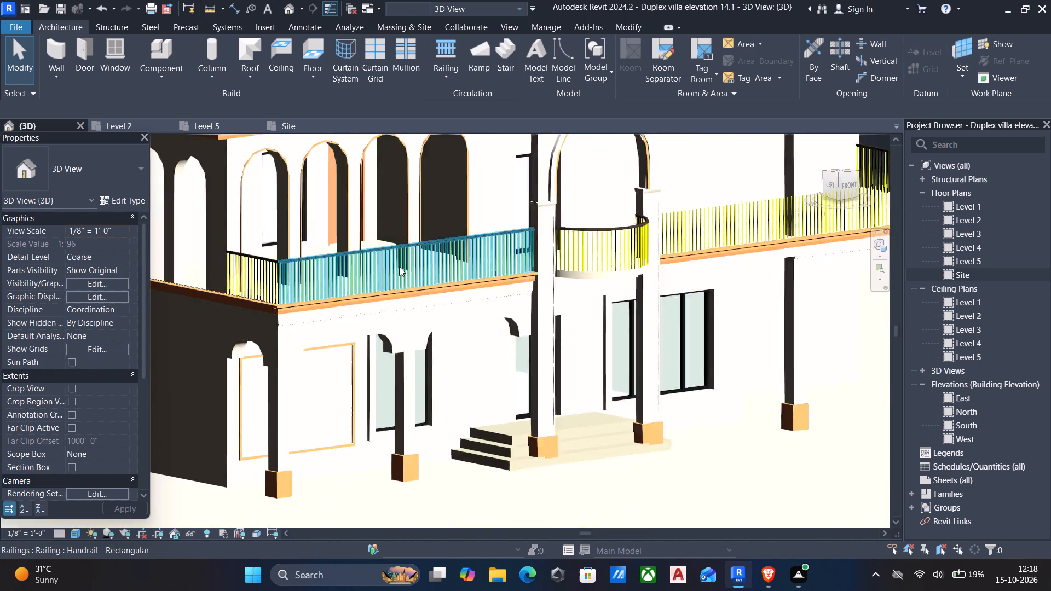
pyautogui.scroll(-2, 399, 266)
pyautogui.keyDown('shift'); pyautogui.moveTo(399, 266); pyautogui.dragTo(468, 263, button='middle'); pyautogui.keyUp('shift')
# Open the baluster placement settings of the front balcony railing's Handrail - Rectangular type.
pyautogui.click(459, 265)
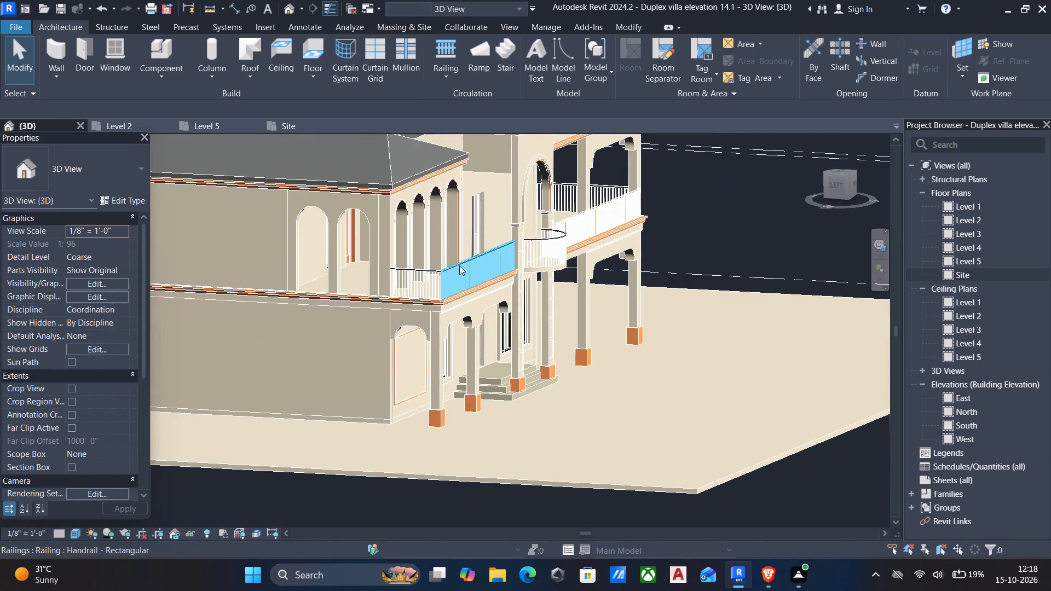
pyautogui.click(118, 199)
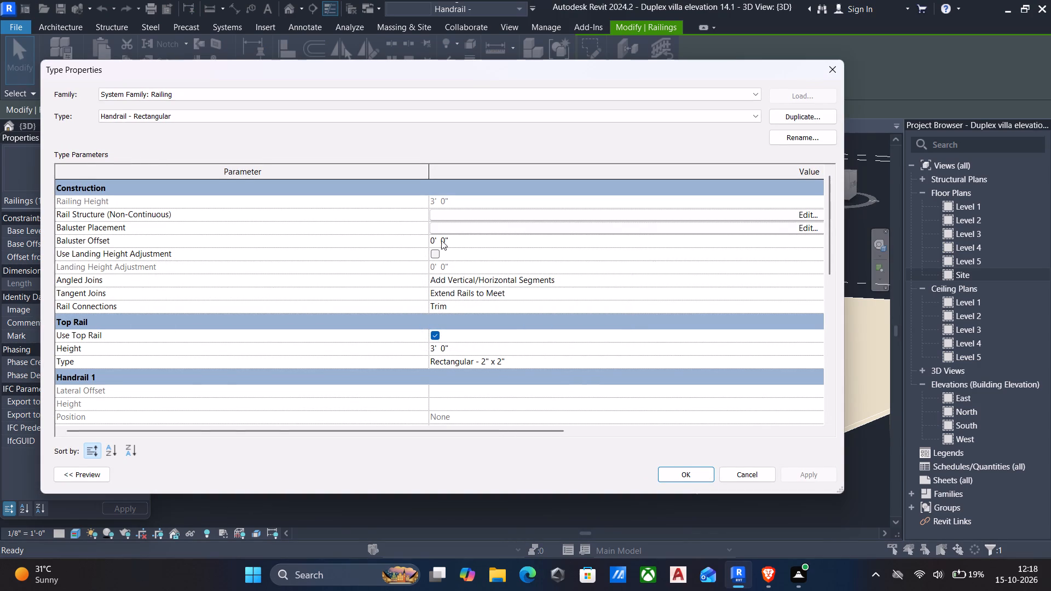
pyautogui.click(809, 227)
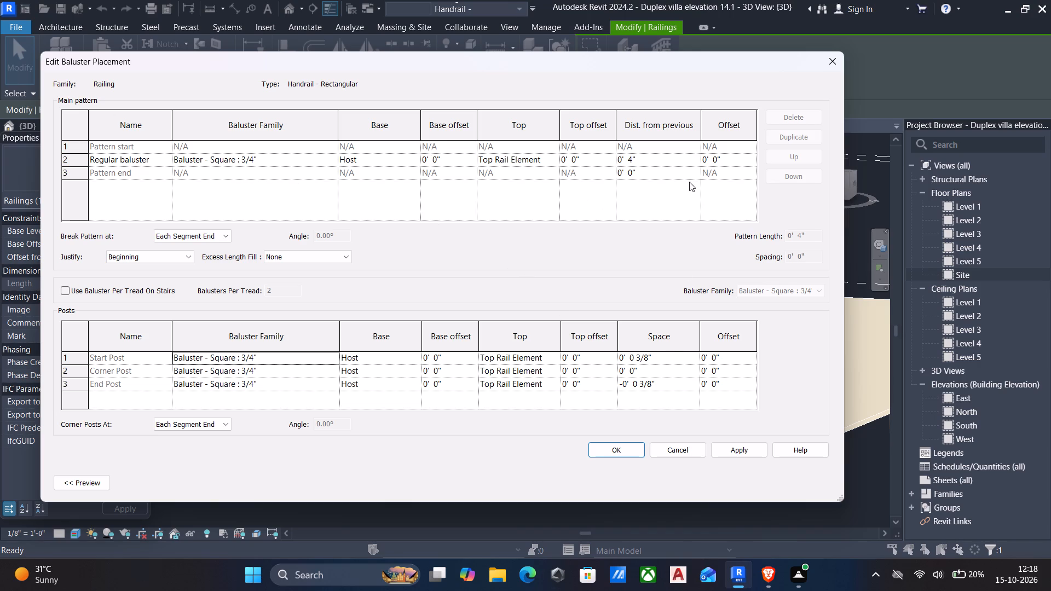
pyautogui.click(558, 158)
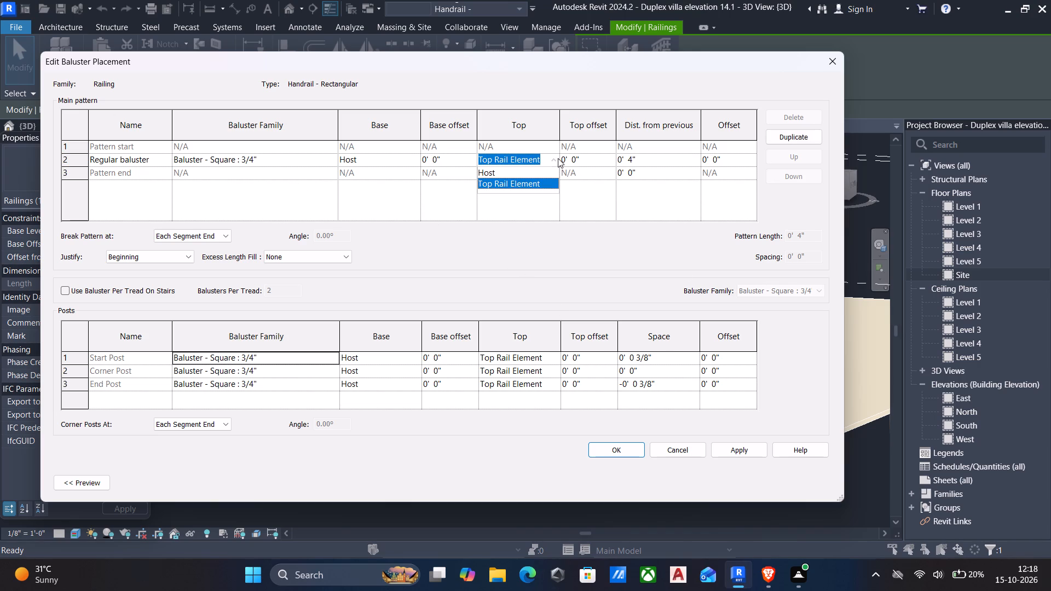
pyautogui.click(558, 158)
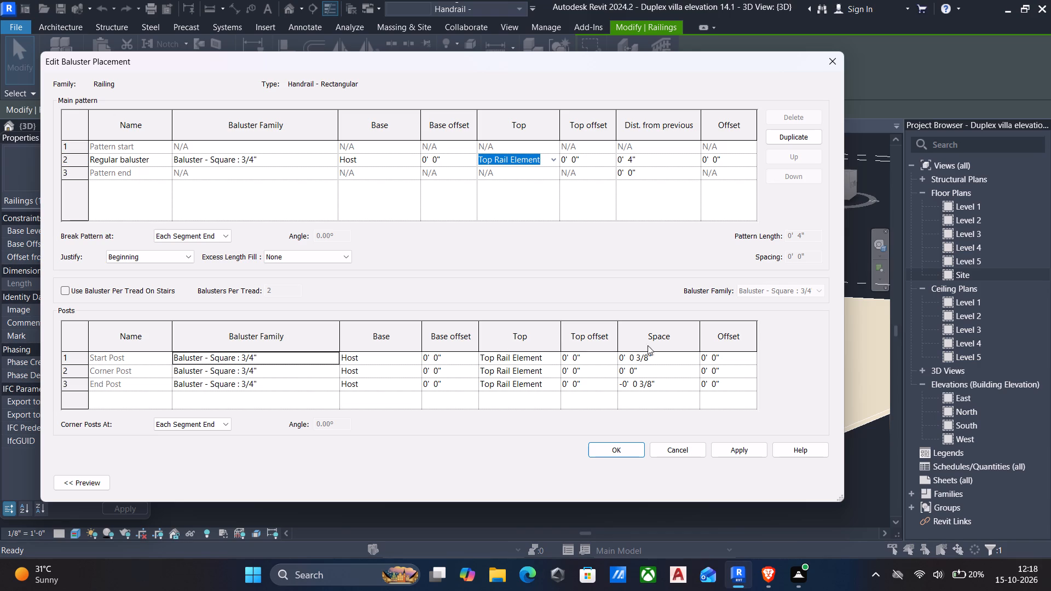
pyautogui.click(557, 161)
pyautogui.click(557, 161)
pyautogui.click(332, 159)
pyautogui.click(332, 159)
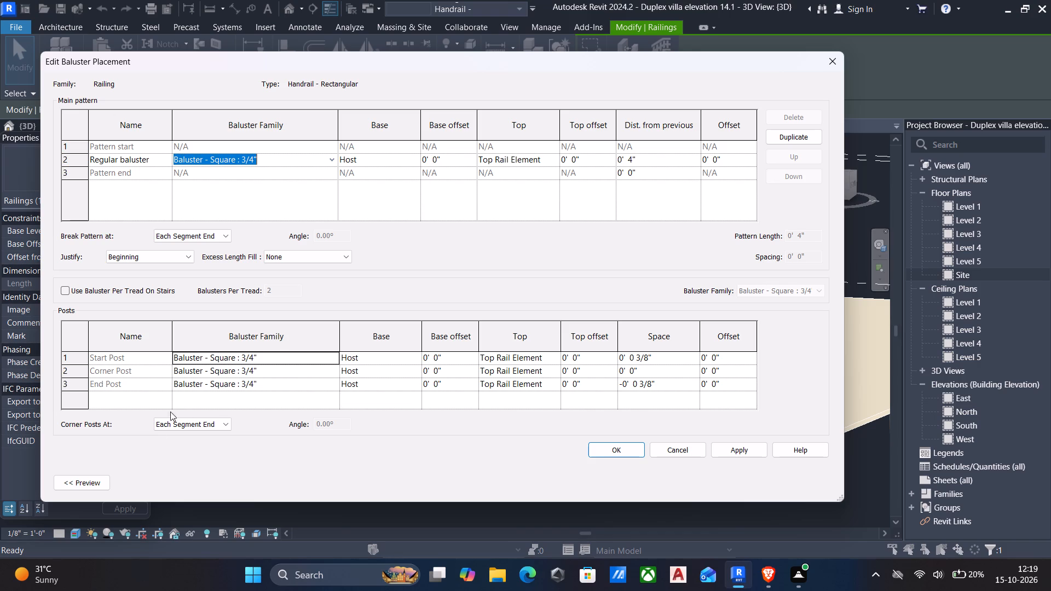
# Show the railing preview and set the baluster family of the Start Post and Corner Post to Baluster - Round : 1".
pyautogui.click(71, 484)
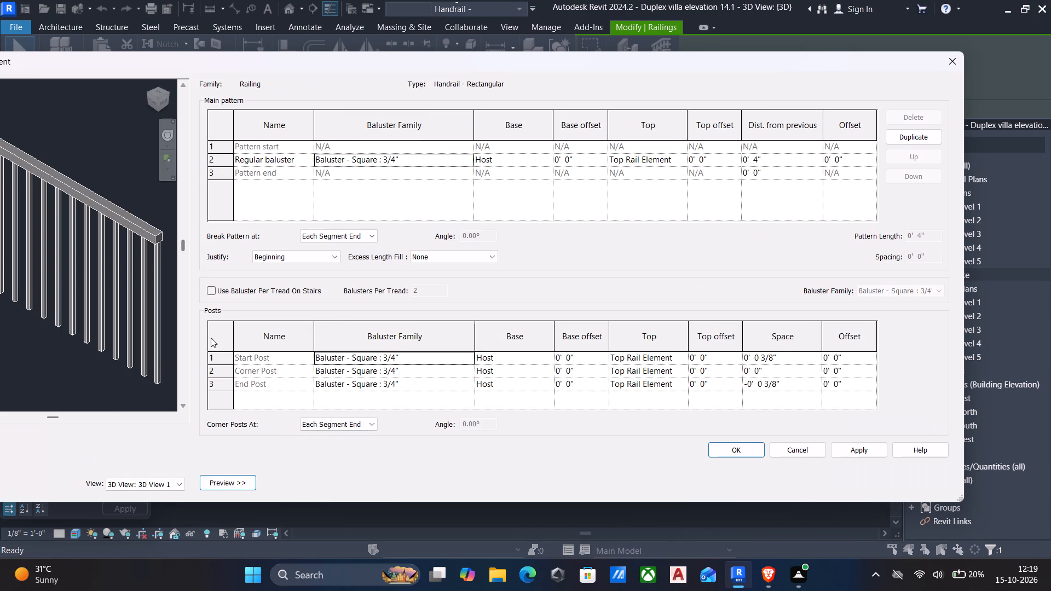
pyautogui.click(472, 359)
pyautogui.click(401, 390)
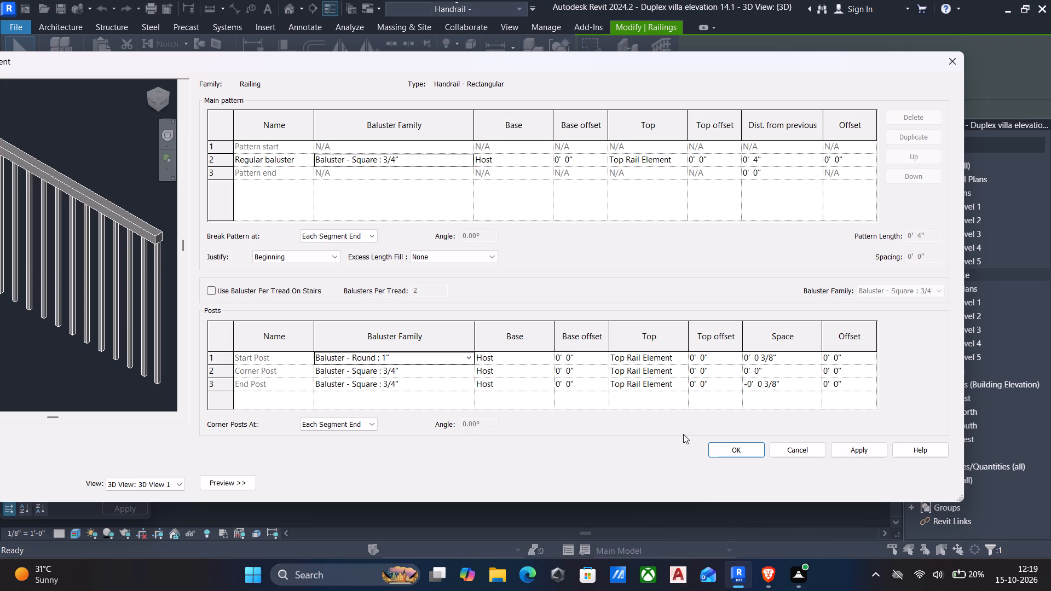
pyautogui.click(856, 446)
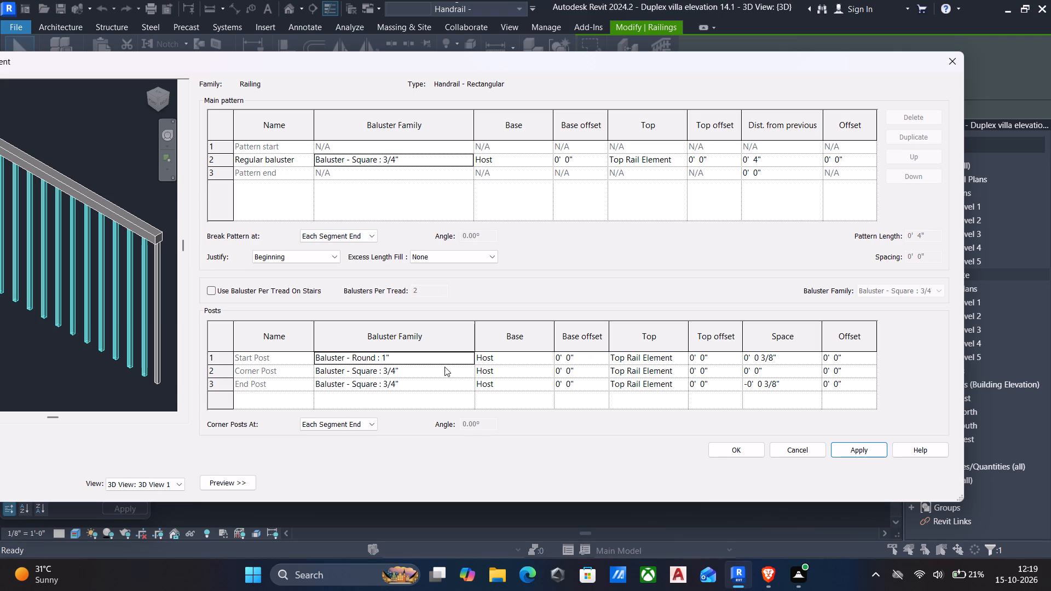
pyautogui.click(472, 373)
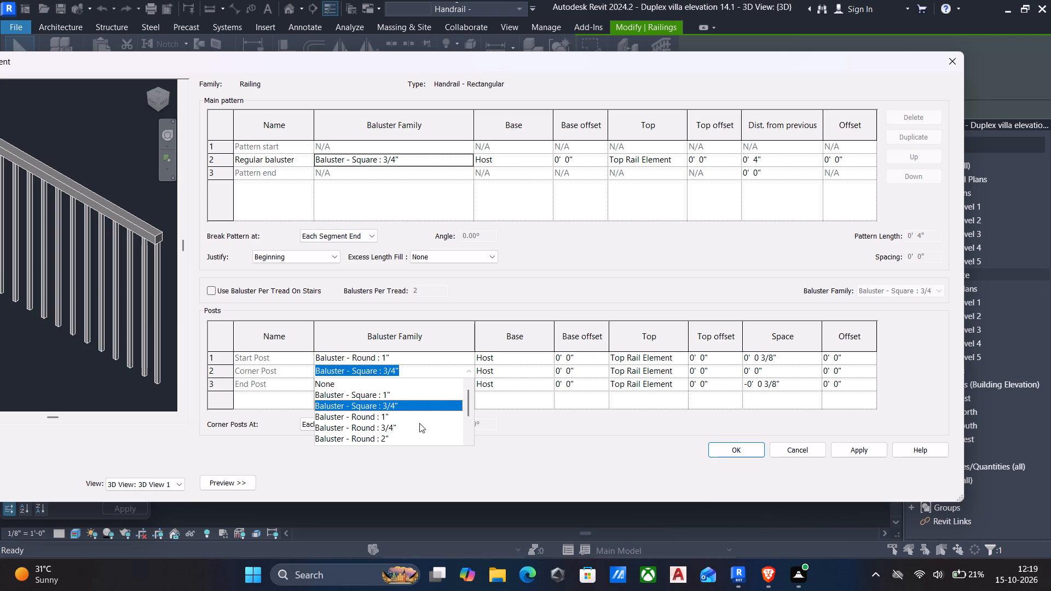
pyautogui.click(457, 405)
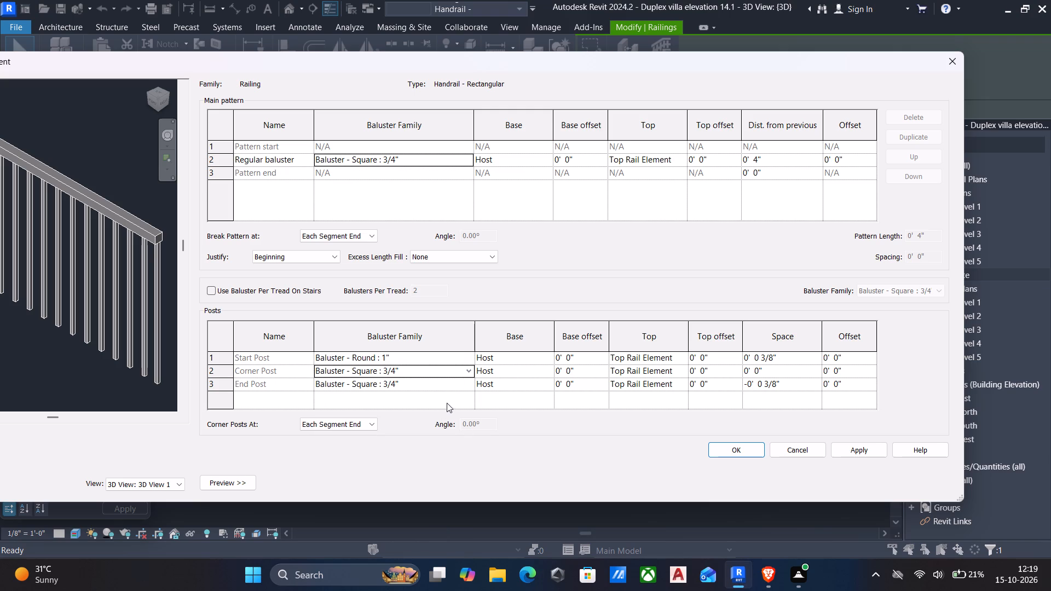
pyautogui.click(469, 370)
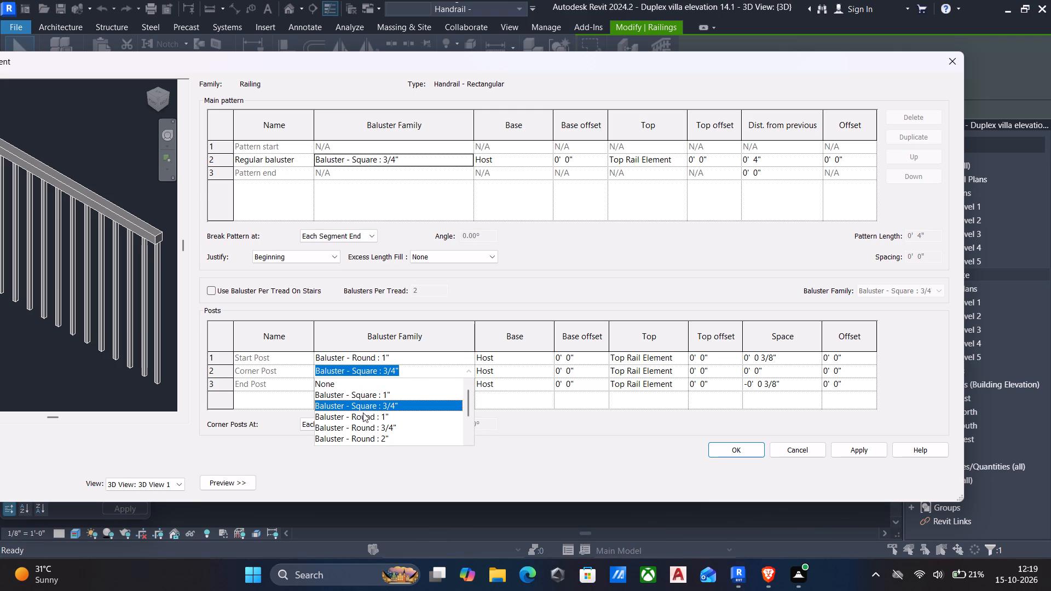
pyautogui.click(361, 418)
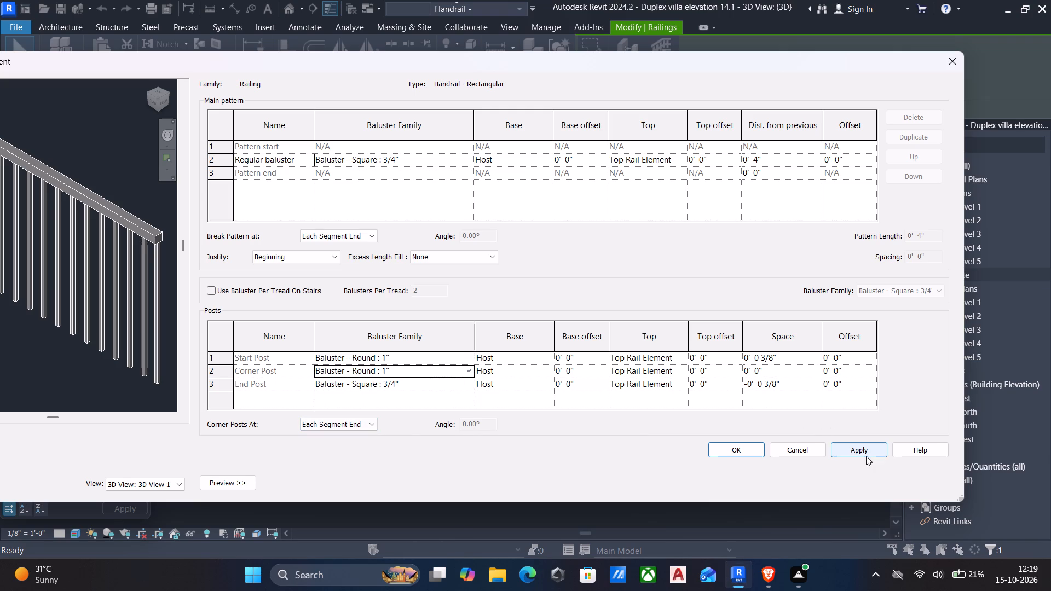
pyautogui.click(857, 451)
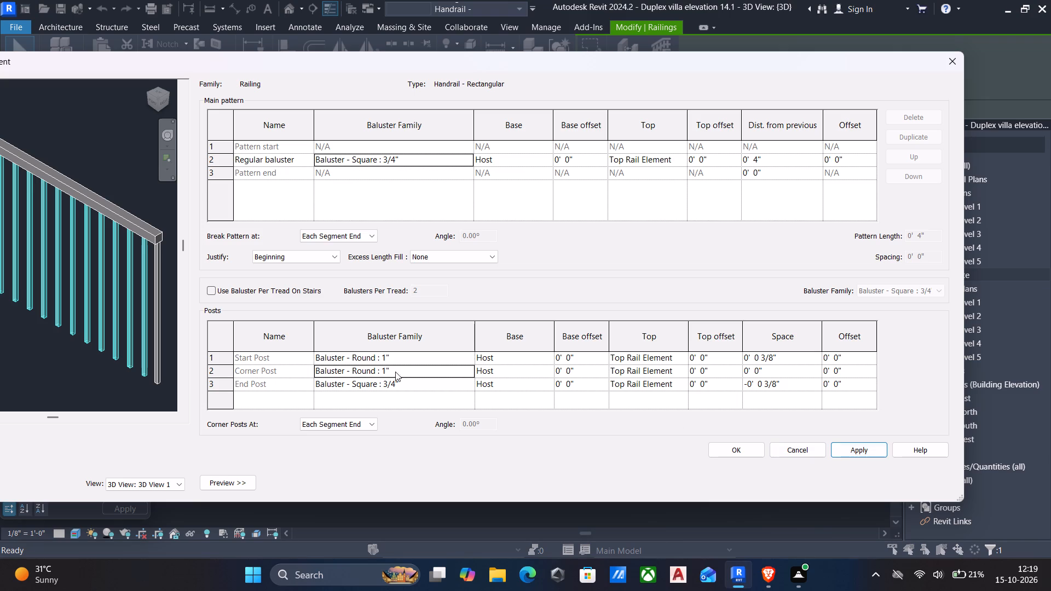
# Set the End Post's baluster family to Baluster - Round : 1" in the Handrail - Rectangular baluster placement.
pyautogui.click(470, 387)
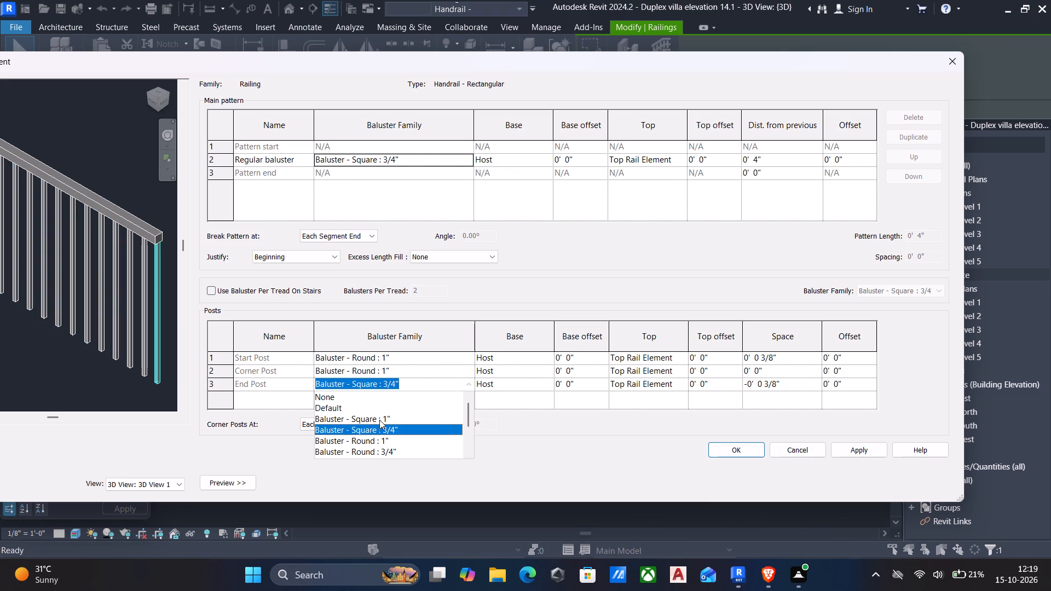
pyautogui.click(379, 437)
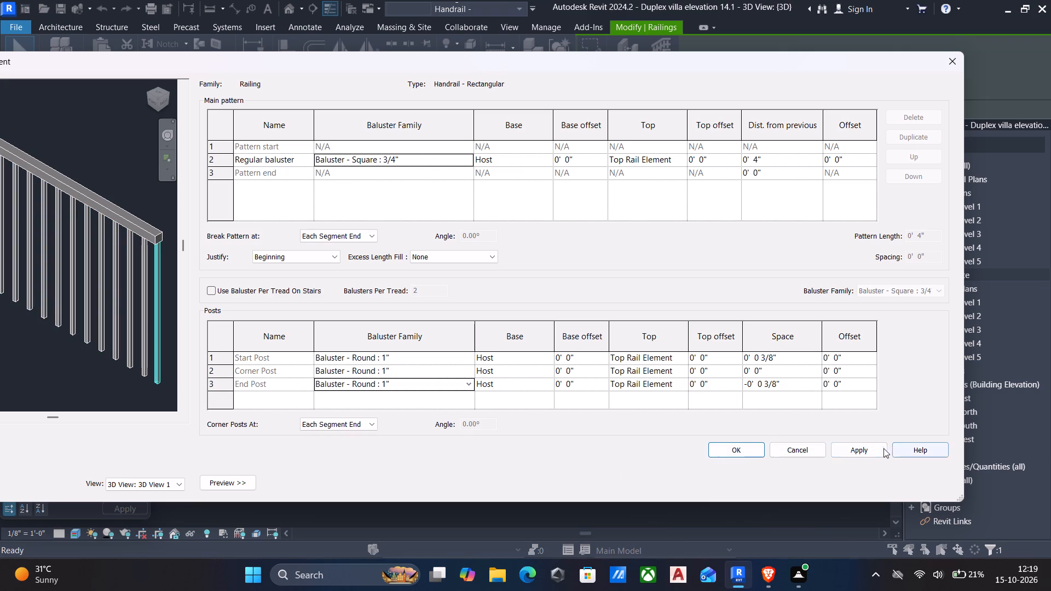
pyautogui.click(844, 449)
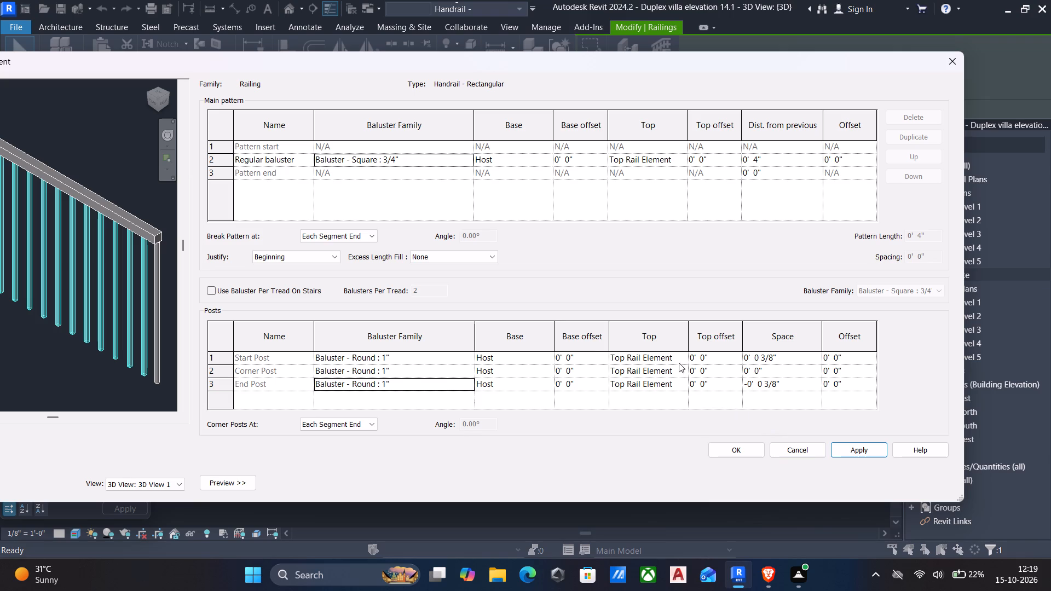
# Check the Top settings of the start, corner and end posts and the Base options of the Start Post.
pyautogui.click(679, 363)
pyautogui.click(681, 363)
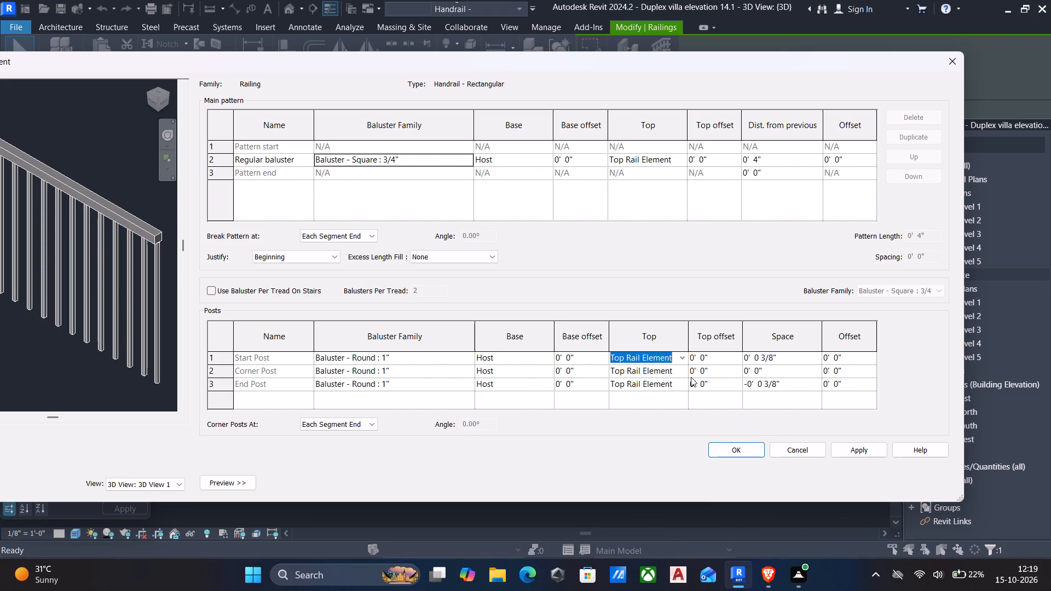
pyautogui.click(686, 377)
pyautogui.click(686, 377)
pyautogui.click(685, 383)
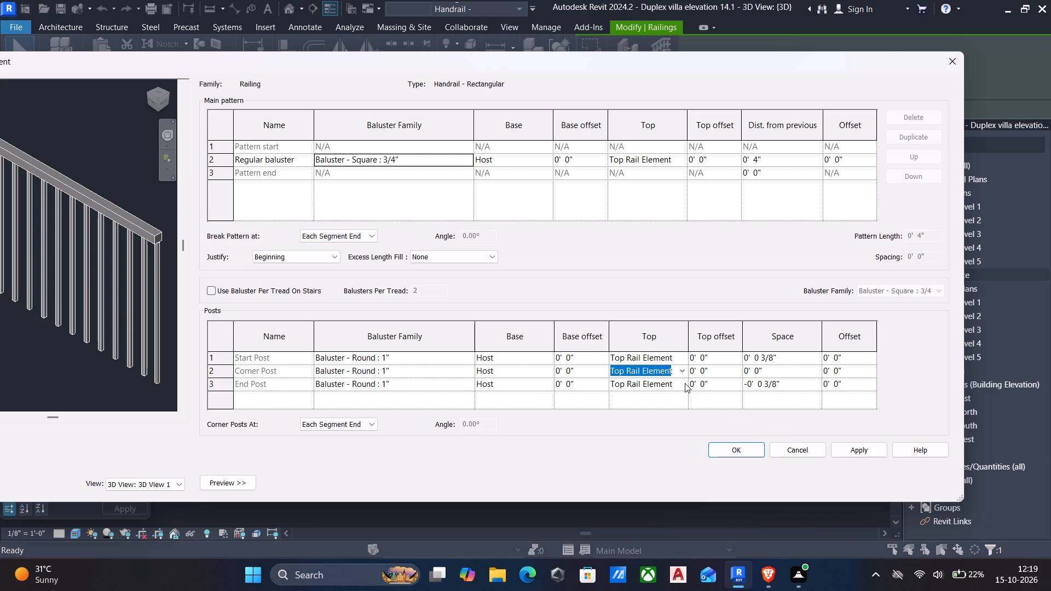
pyautogui.click(685, 383)
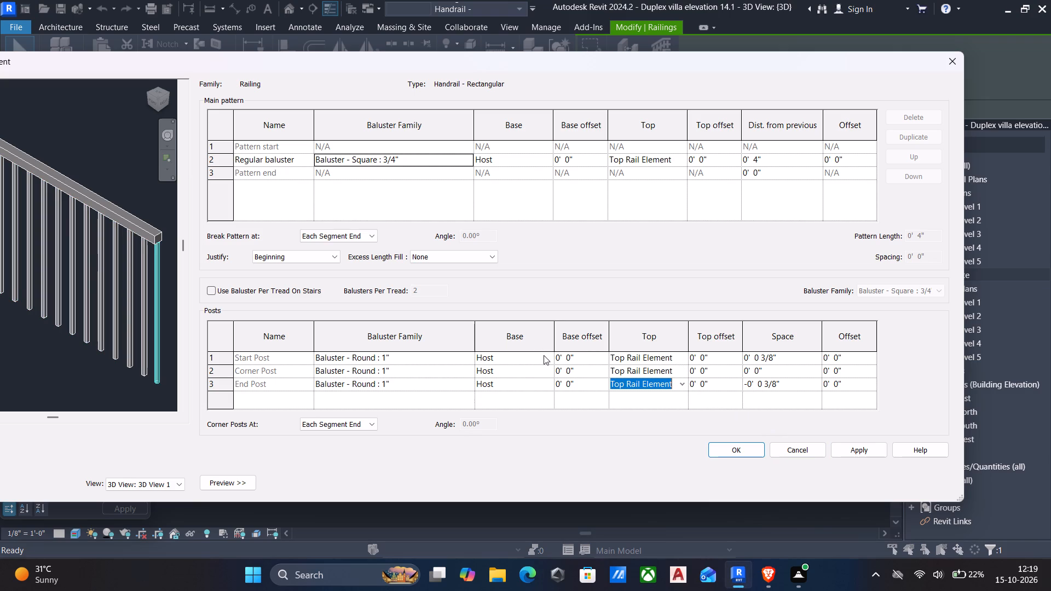
pyautogui.click(544, 355)
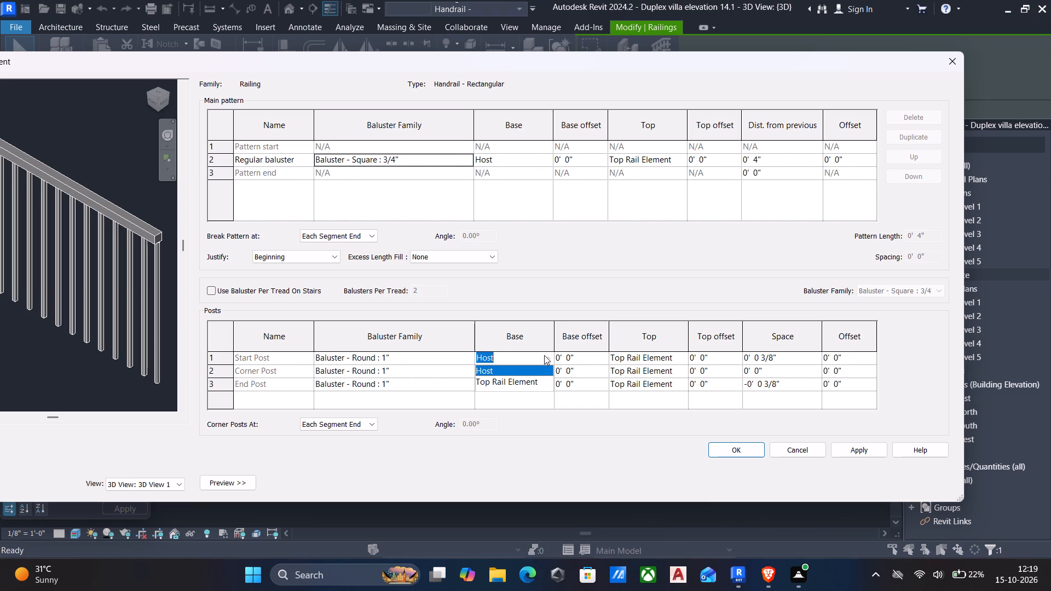
pyautogui.click(544, 355)
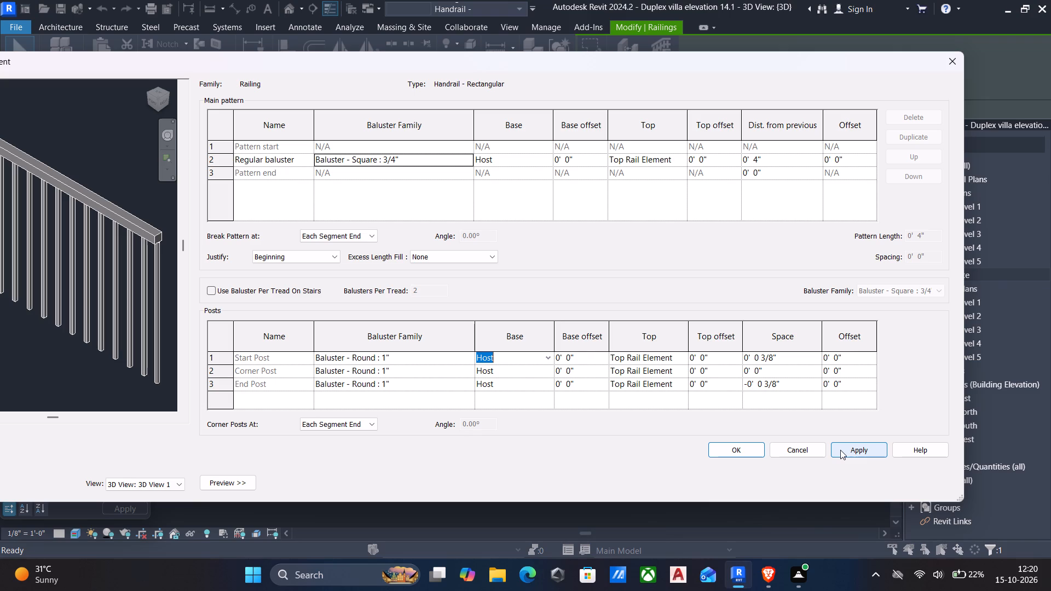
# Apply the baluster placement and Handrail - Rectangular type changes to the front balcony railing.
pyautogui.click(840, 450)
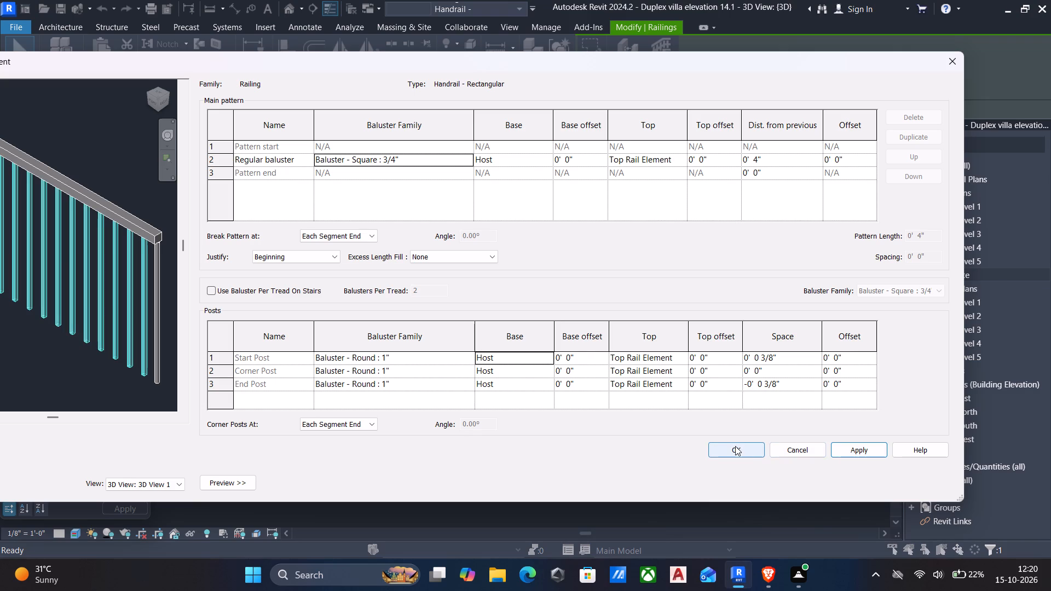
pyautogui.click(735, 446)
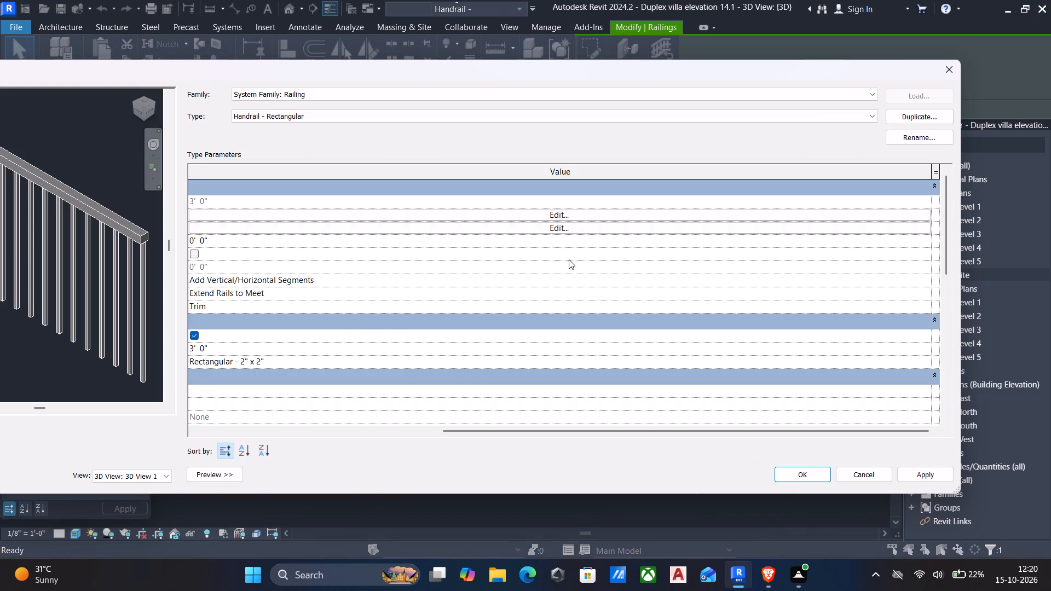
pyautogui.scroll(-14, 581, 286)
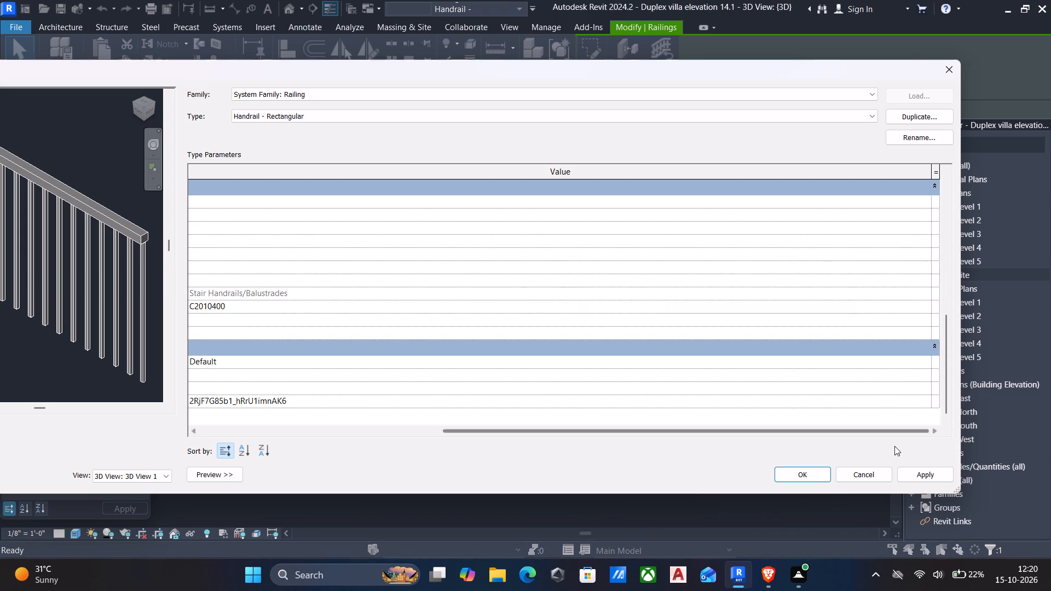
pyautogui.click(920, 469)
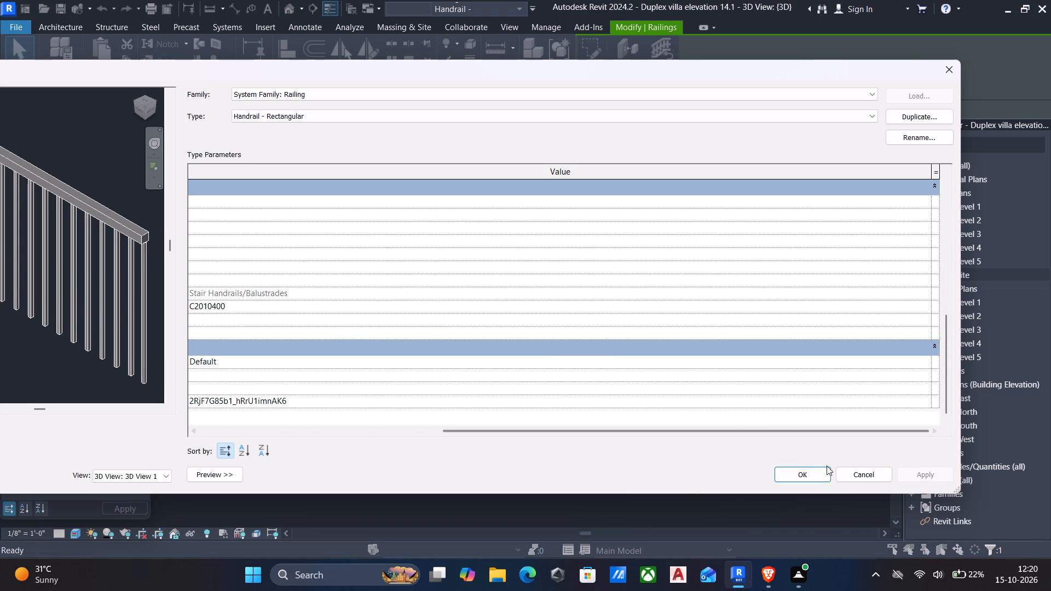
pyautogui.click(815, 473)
# Examine the balcony railing's end posts, balusters and top rail up close from the front and side of the villa.
pyautogui.scroll(4, 477, 264)
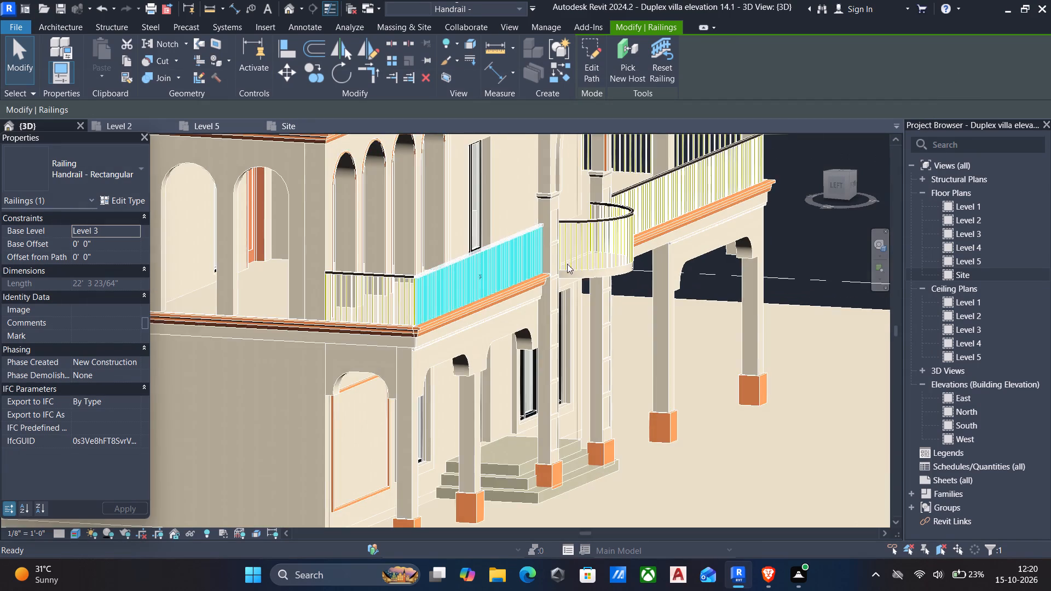
pyautogui.press('Escape')
pyautogui.scroll(4, 564, 272)
pyautogui.scroll(4, 417, 263)
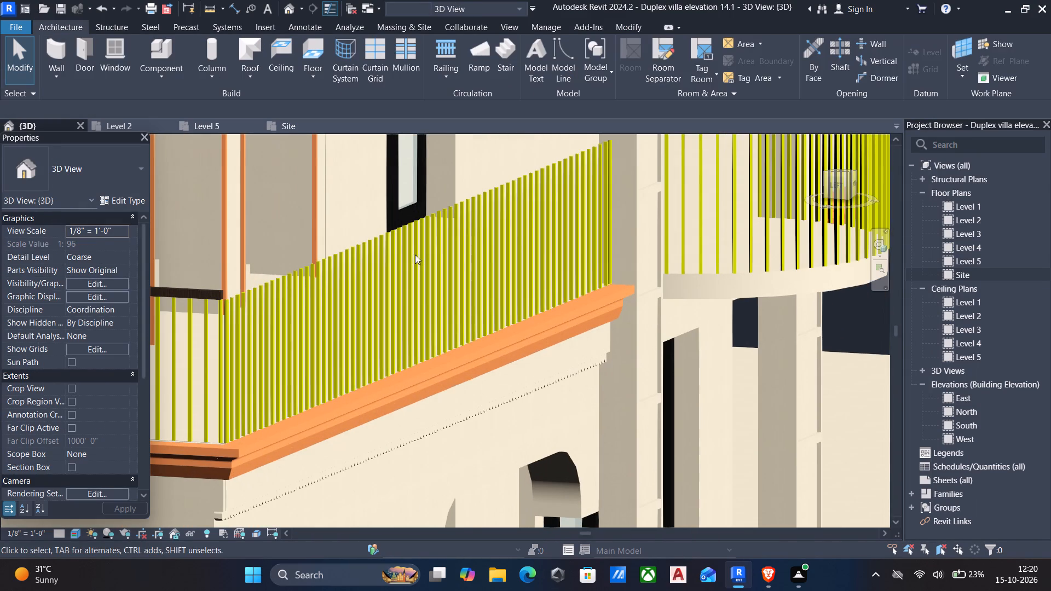
pyautogui.moveTo(412, 253); pyautogui.dragTo(483, 291, button='middle')
pyautogui.scroll(-3, 489, 295)
pyautogui.scroll(-1, 375, 251)
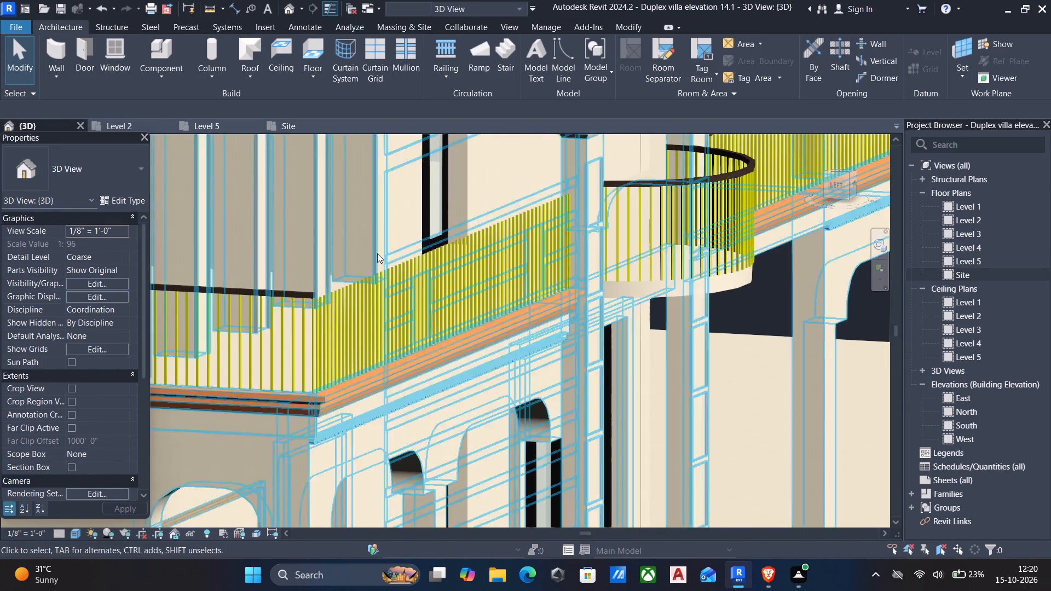
pyautogui.scroll(-3, 377, 253)
pyautogui.keyDown('shift'); pyautogui.moveTo(420, 271); pyautogui.dragTo(293, 269, button='middle'); pyautogui.keyUp('shift')
pyautogui.keyDown('shift'); pyautogui.moveTo(388, 293); pyautogui.dragTo(397, 293, button='middle'); pyautogui.keyUp('shift')
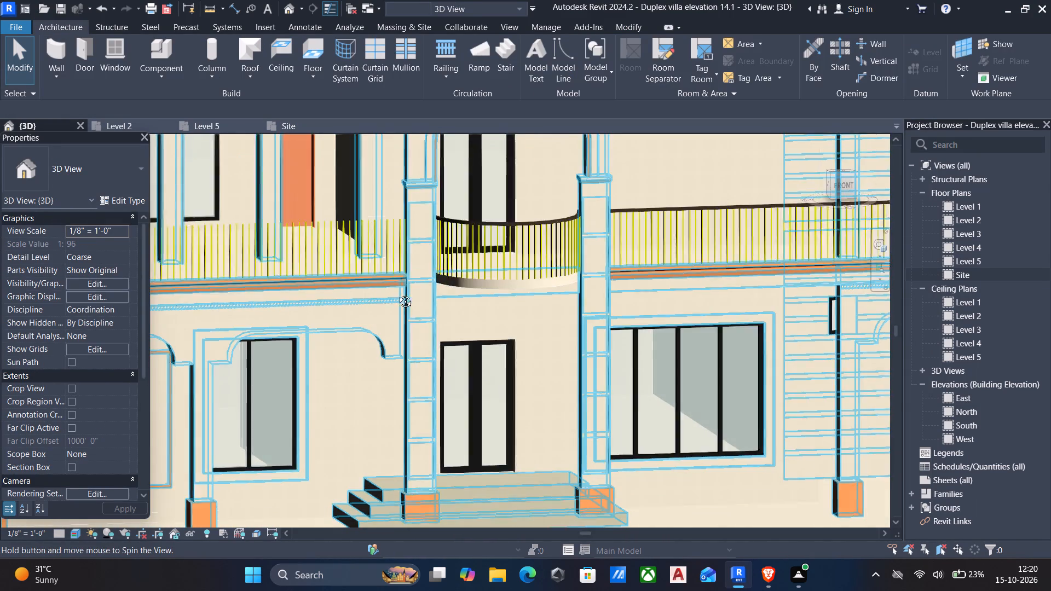
pyautogui.keyDown('shift'); pyautogui.moveTo(397, 293); pyautogui.dragTo(484, 282, button='middle'); pyautogui.keyUp('shift')
pyautogui.press('Escape')
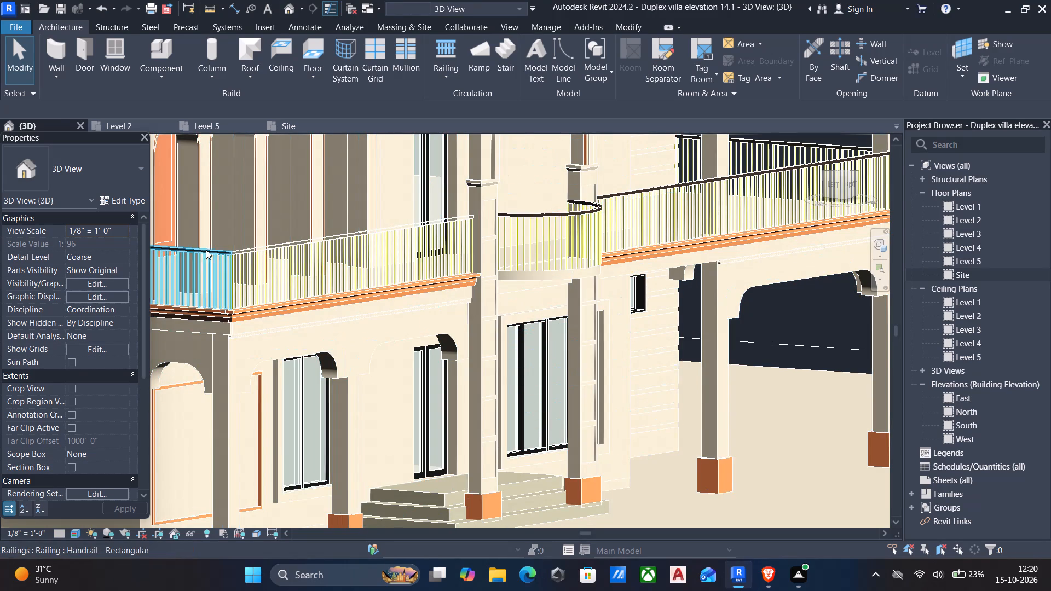
pyautogui.click(205, 250)
pyautogui.press('Escape')
pyautogui.keyDown('shift'); pyautogui.moveTo(485, 293); pyautogui.dragTo(498, 339, button='middle'); pyautogui.keyUp('shift')
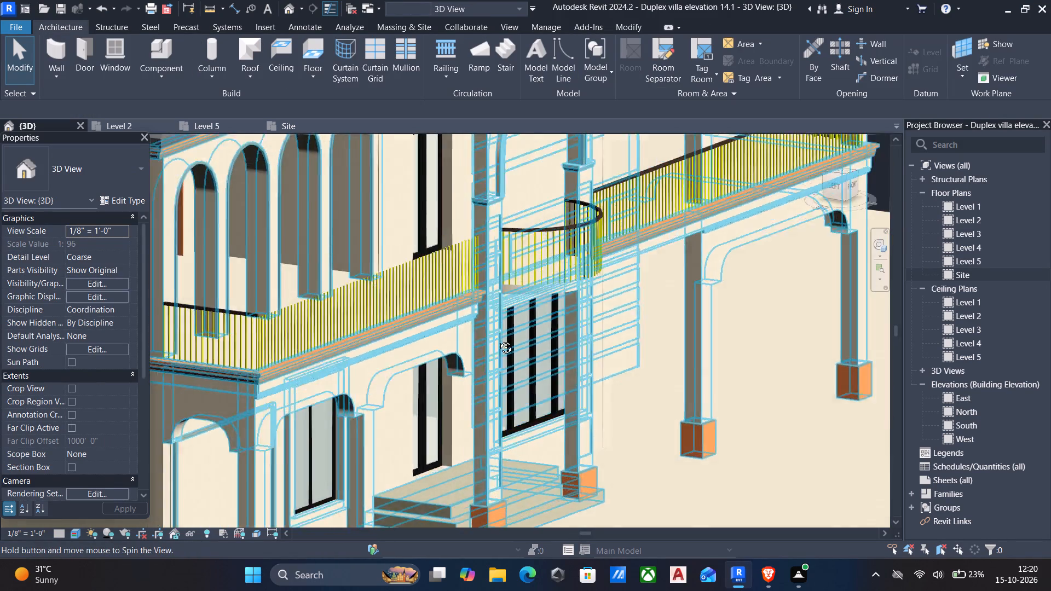
pyautogui.keyDown('shift'); pyautogui.moveTo(498, 339); pyautogui.dragTo(517, 358, button='middle'); pyautogui.keyUp('shift')
pyautogui.scroll(9, 517, 266)
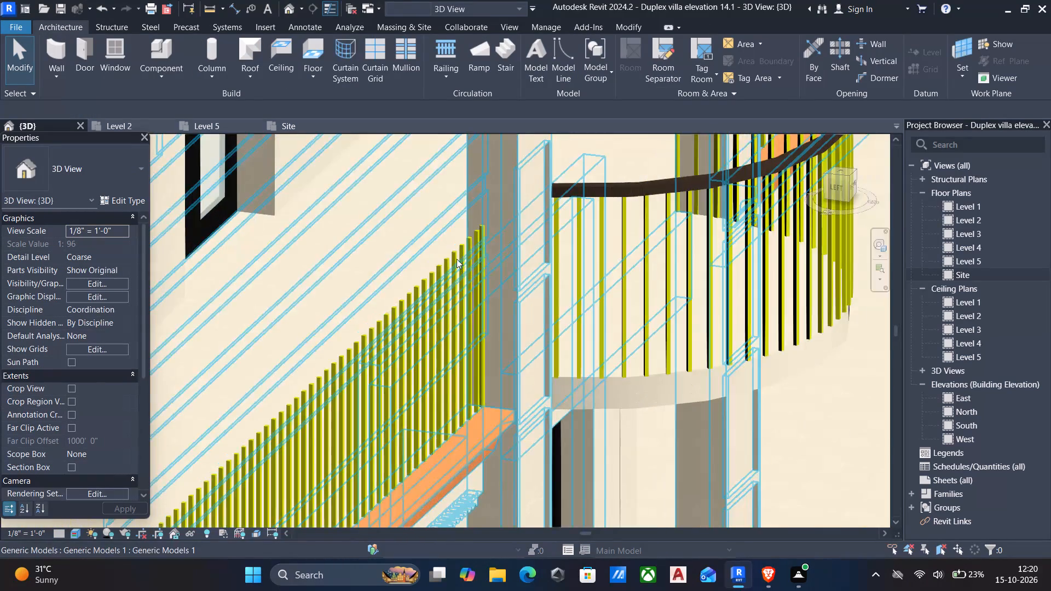
pyautogui.scroll(5, 451, 241)
pyautogui.press('Escape')
pyautogui.click(492, 222)
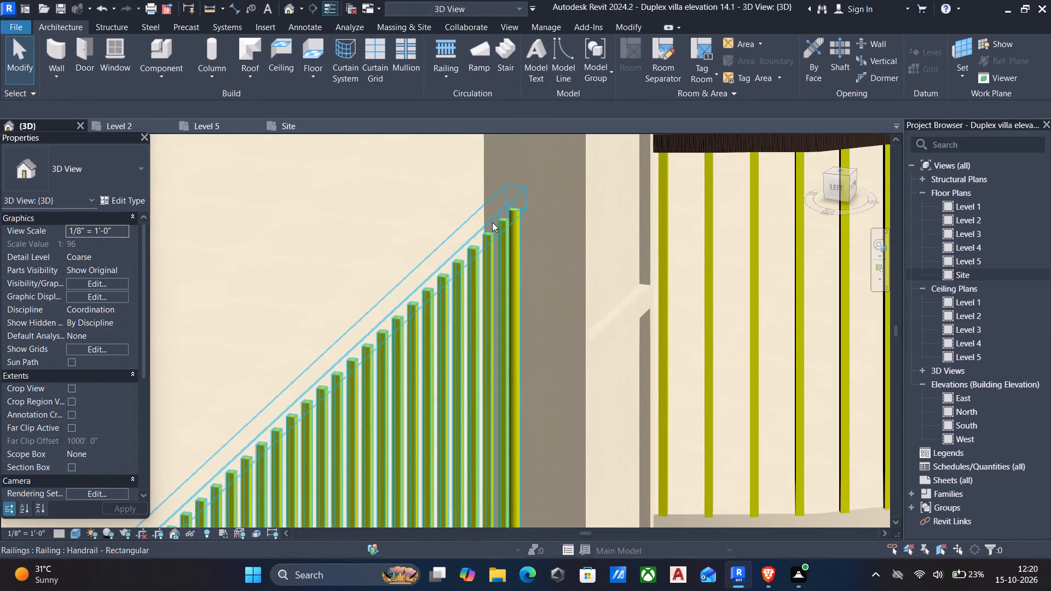
pyautogui.press('Escape')
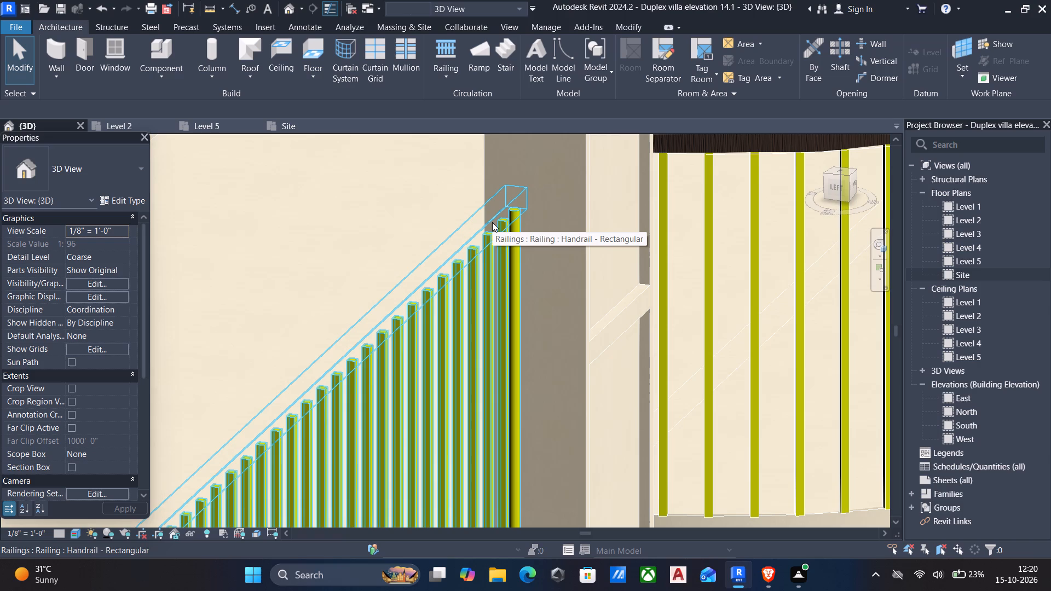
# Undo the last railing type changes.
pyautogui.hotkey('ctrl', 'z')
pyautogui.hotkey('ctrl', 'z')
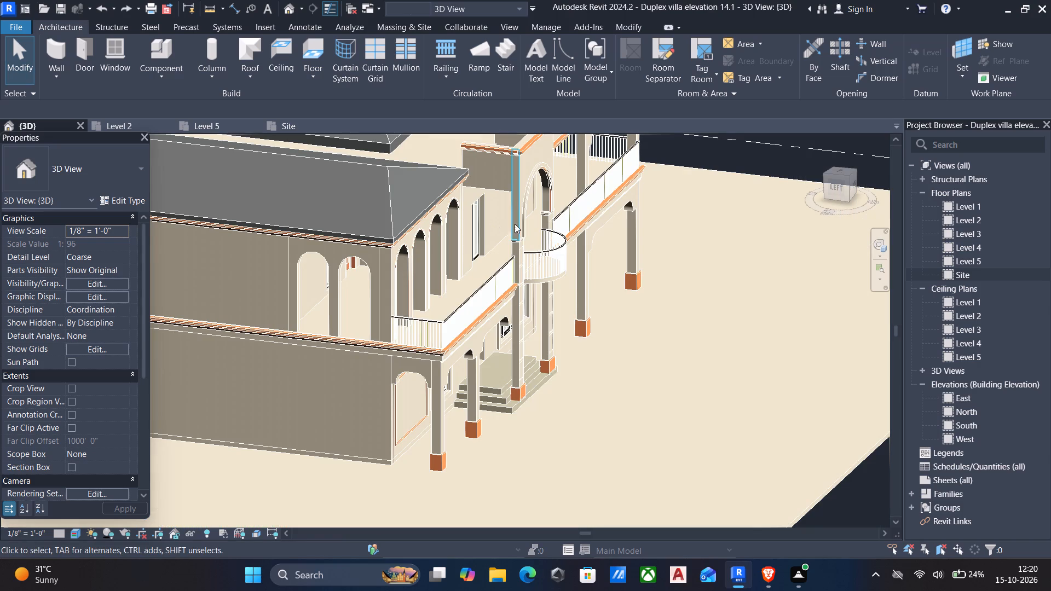
# Set the structure layer thickness of the upper hipped roof's Generic - 12" type to 6".
pyautogui.scroll(-3, 627, 260)
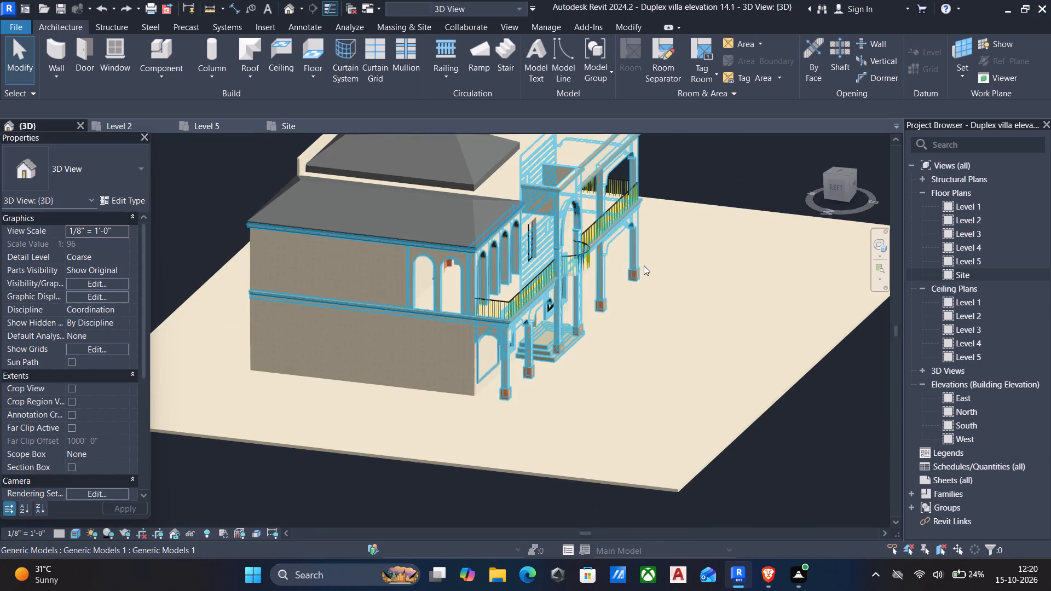
pyautogui.keyDown('shift'); pyautogui.moveTo(644, 265); pyautogui.dragTo(562, 204, button='middle'); pyautogui.keyUp('shift')
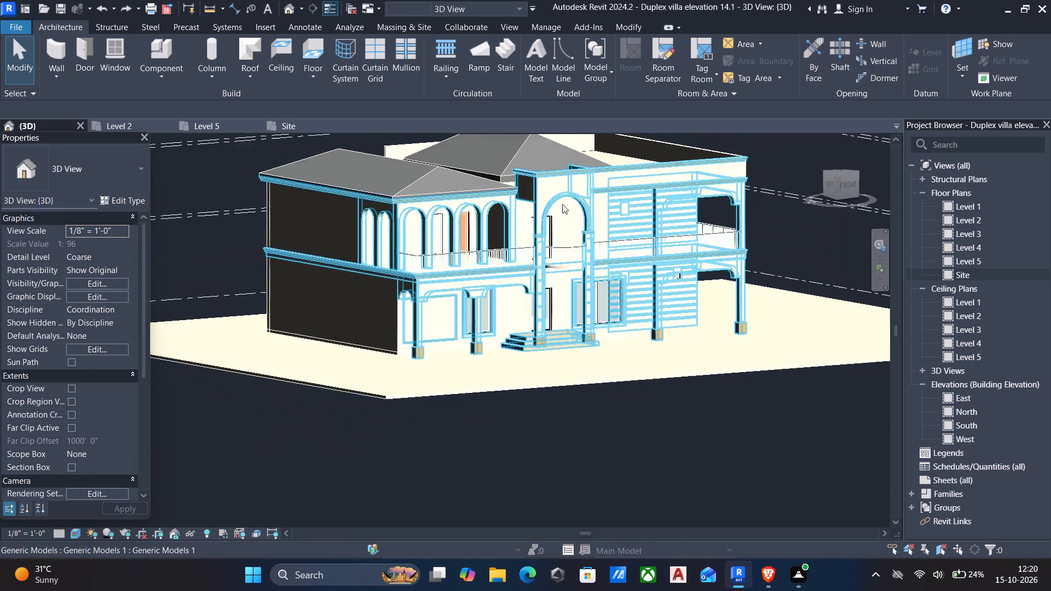
pyautogui.moveTo(569, 217); pyautogui.dragTo(575, 292, button='middle')
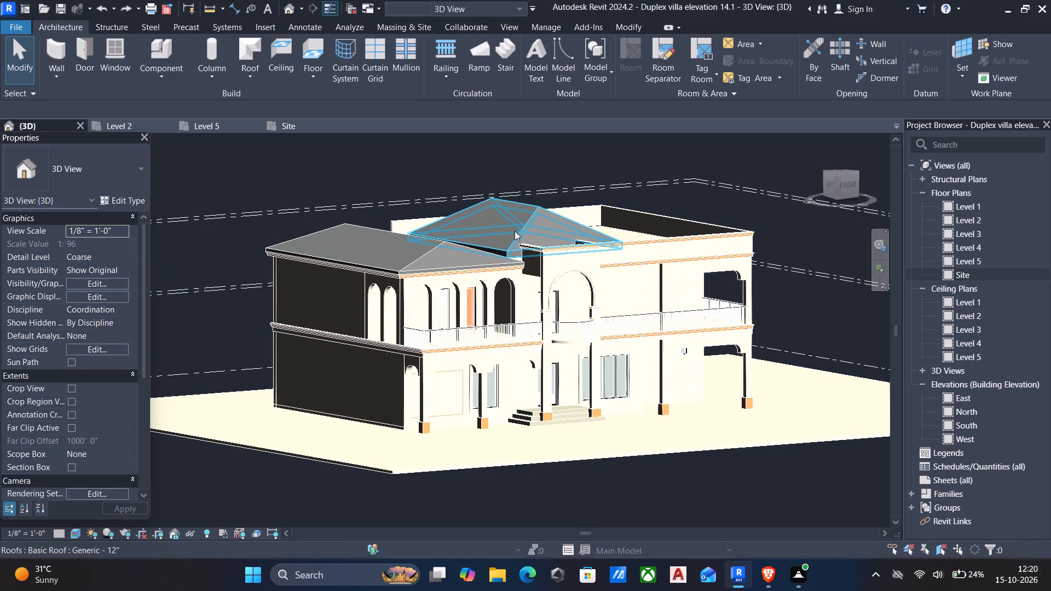
pyautogui.click(525, 220)
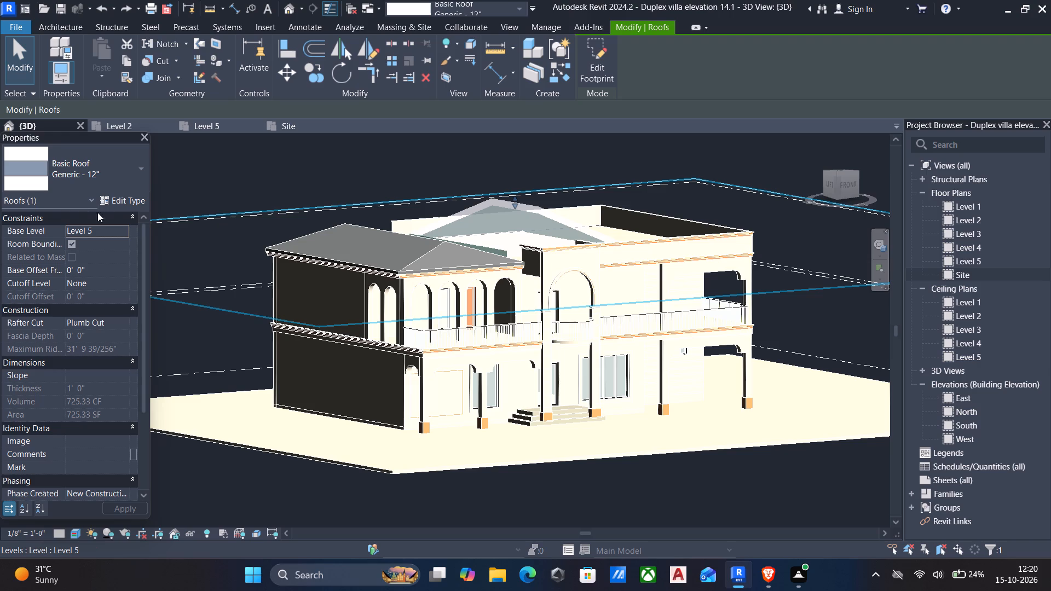
pyautogui.click(121, 203)
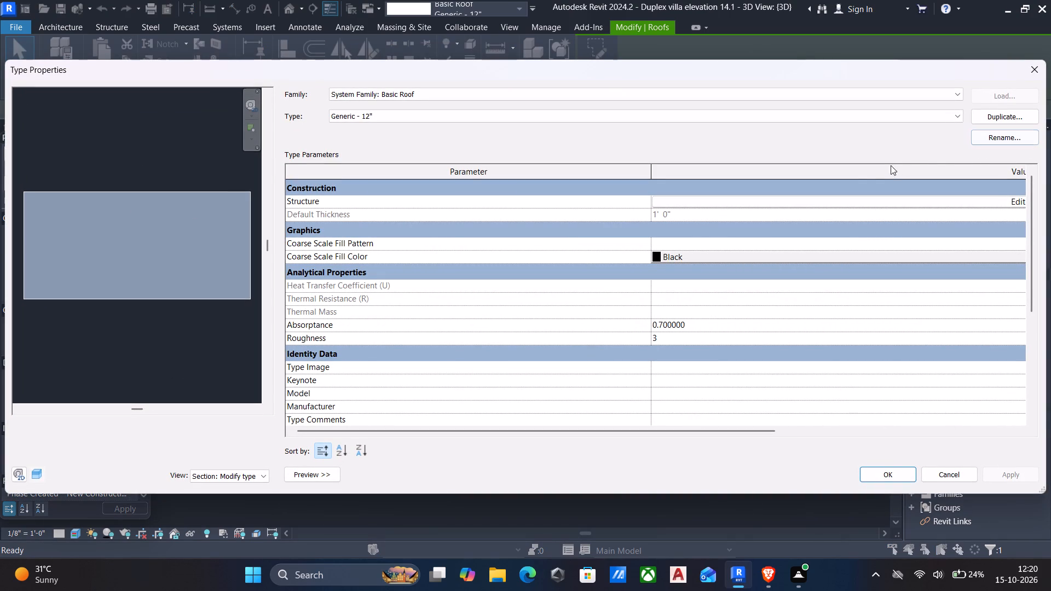
pyautogui.click(1009, 200)
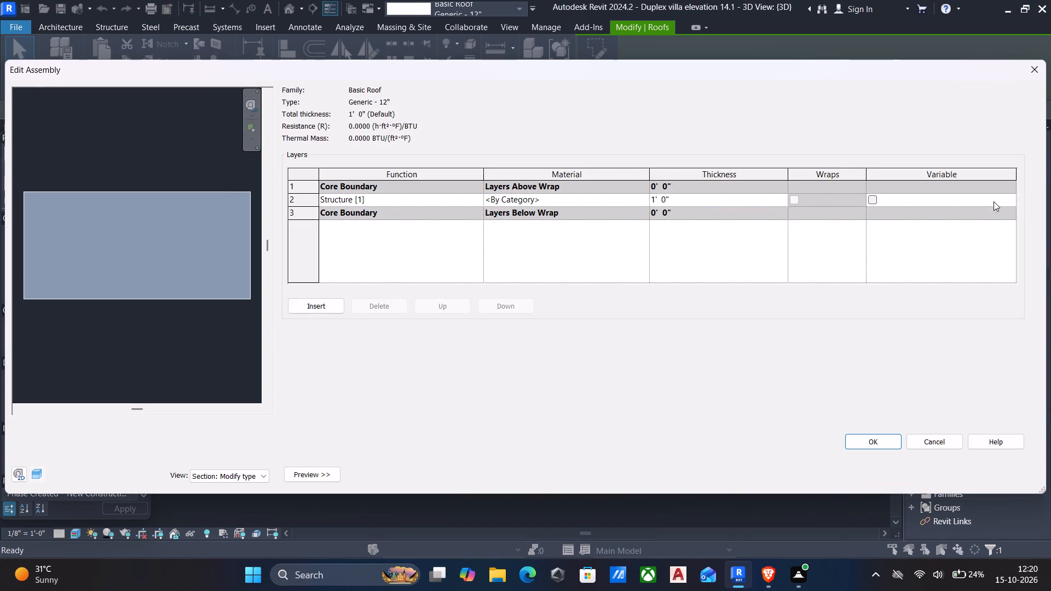
pyautogui.click(749, 200)
pyautogui.press('6')
pyautogui.hotkey('shift', '"')
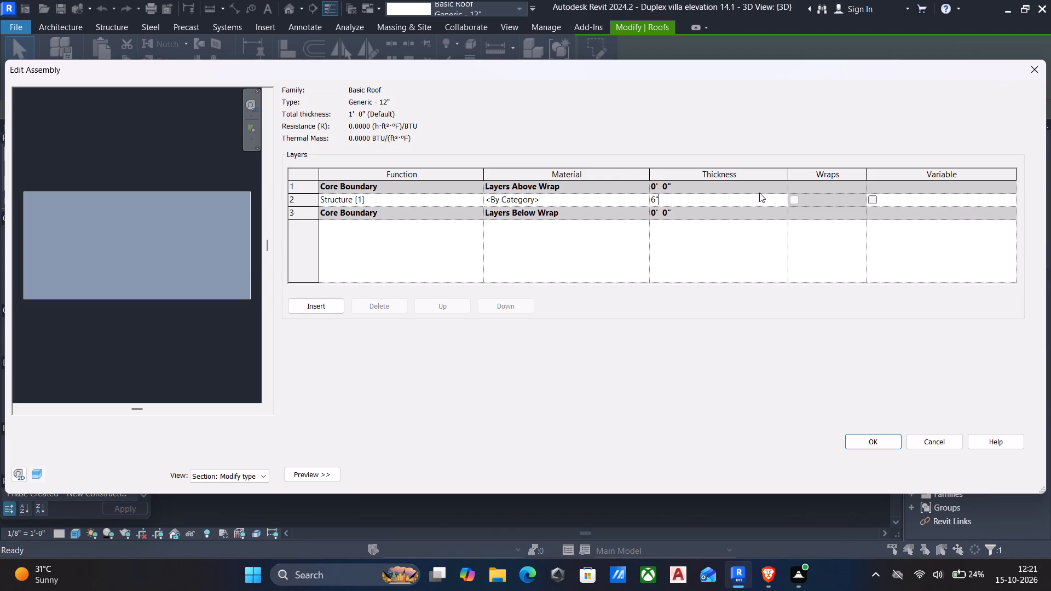
pyautogui.press('Return')
# Create a new material named roof for the structure layer of the Generic - 12" roof type.
pyautogui.click(641, 198)
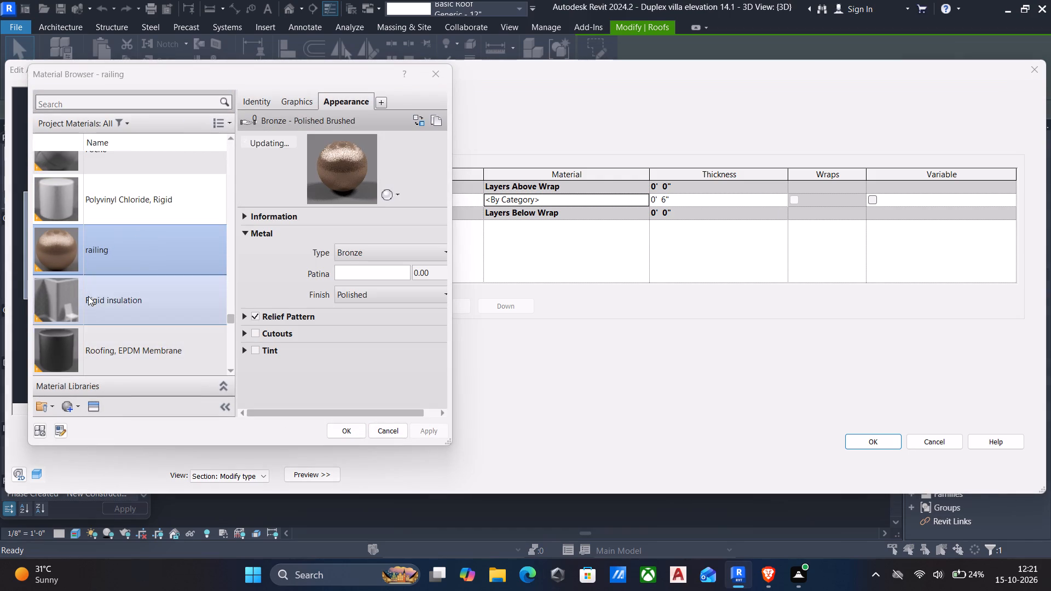
pyautogui.click(69, 408)
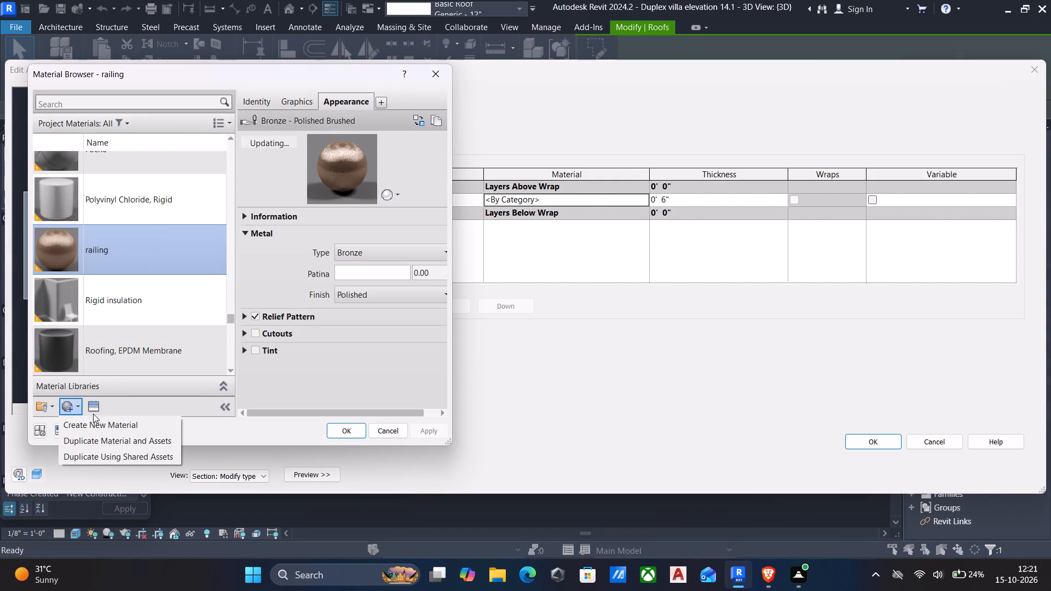
pyautogui.click(93, 423)
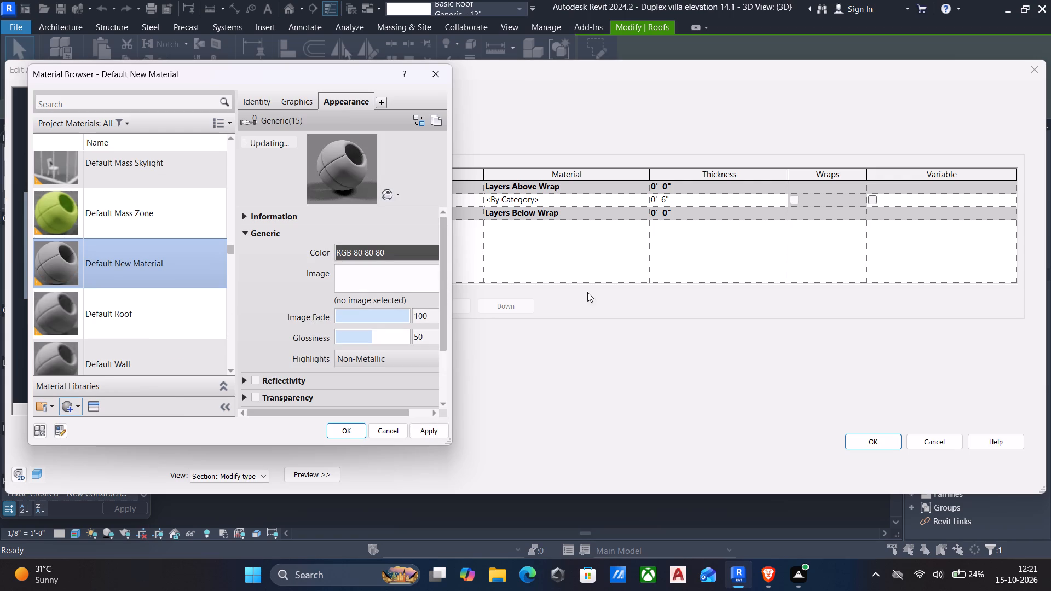
pyautogui.click(246, 97)
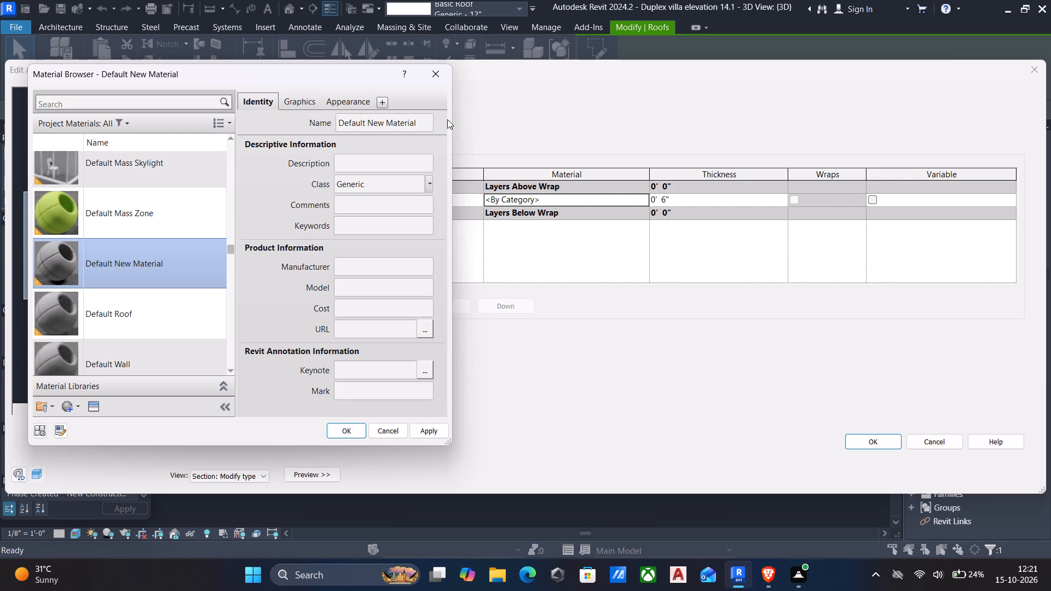
pyautogui.click(420, 124)
pyautogui.write('roof')
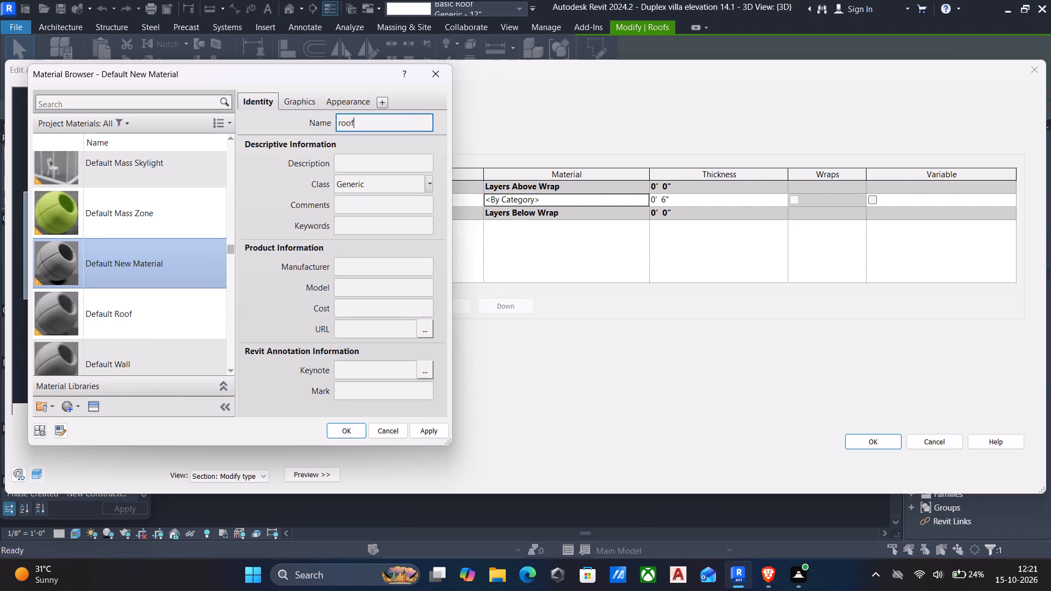
pyautogui.press('space')
pyautogui.click(415, 430)
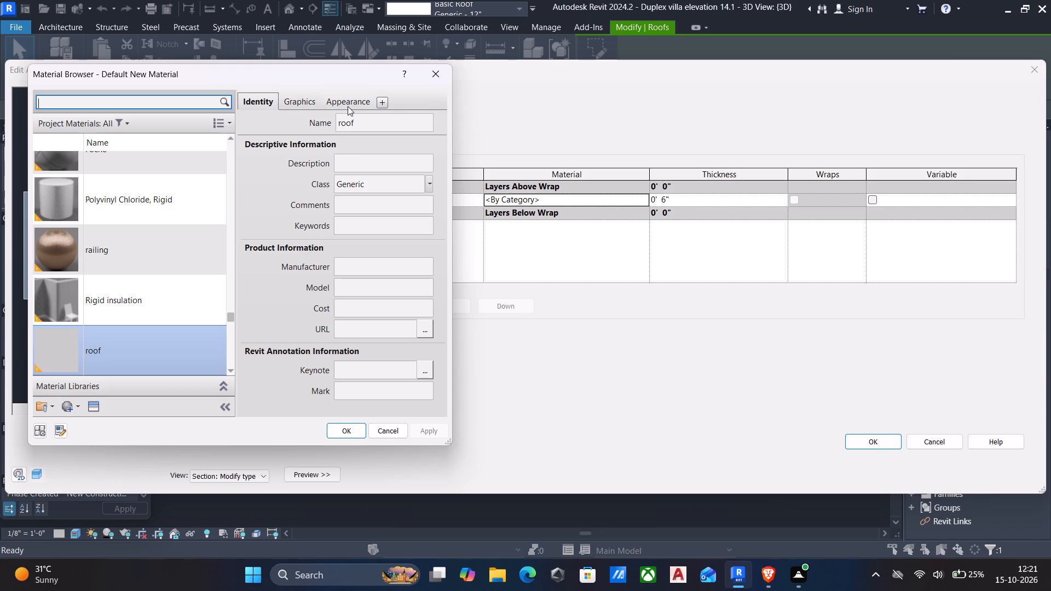
# Give the roof material the Asphalt Shingles - Architectural Grade - Light Grey appearance and apply it to the Generic - 12" roof type's structure layer.
pyautogui.click(346, 105)
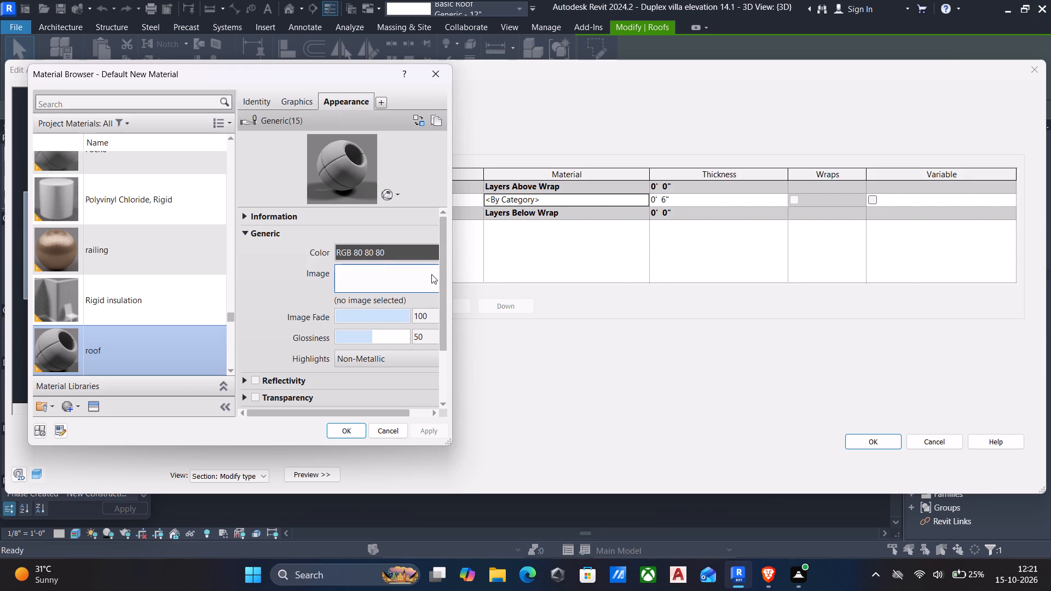
pyautogui.click(86, 401)
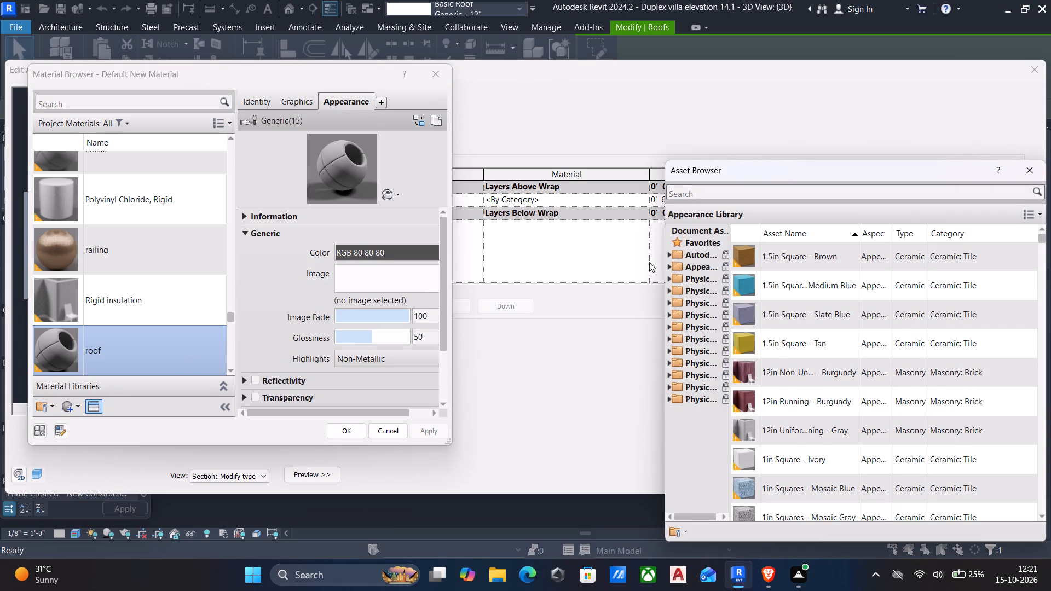
pyautogui.click(666, 269)
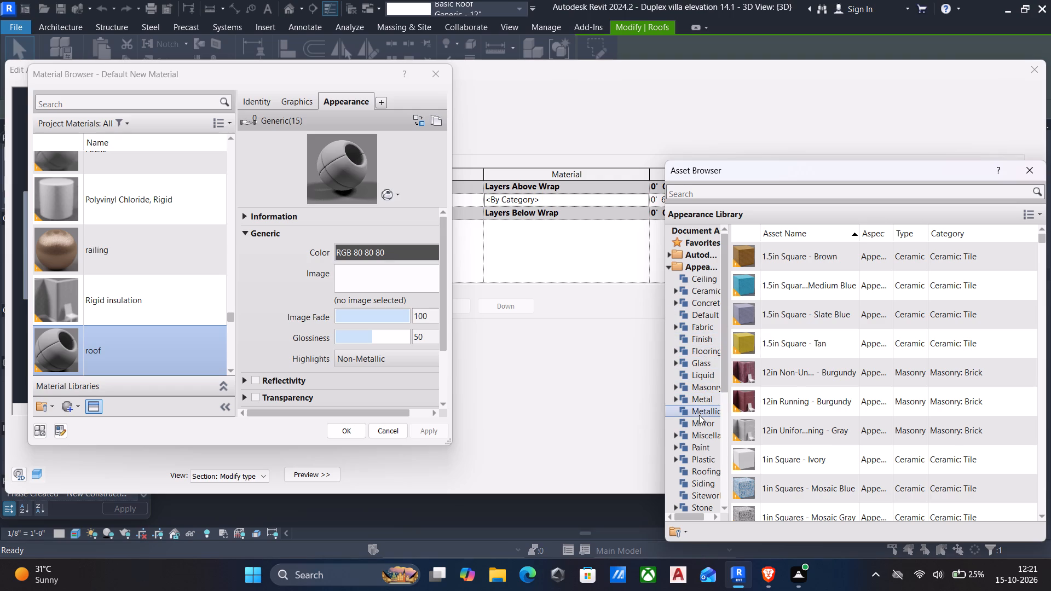
pyautogui.click(698, 466)
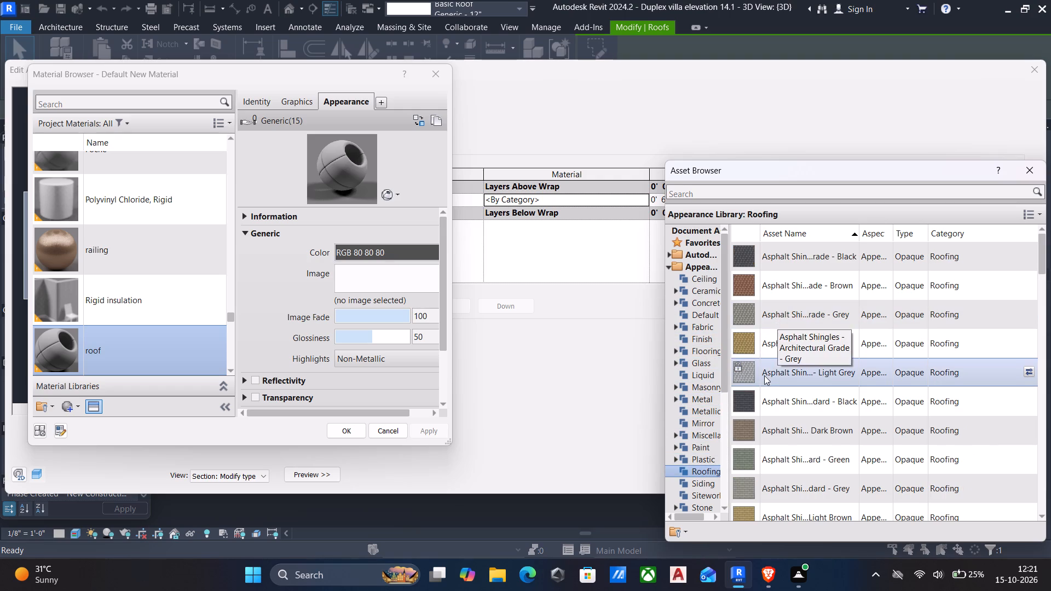
pyautogui.doubleClick(764, 396)
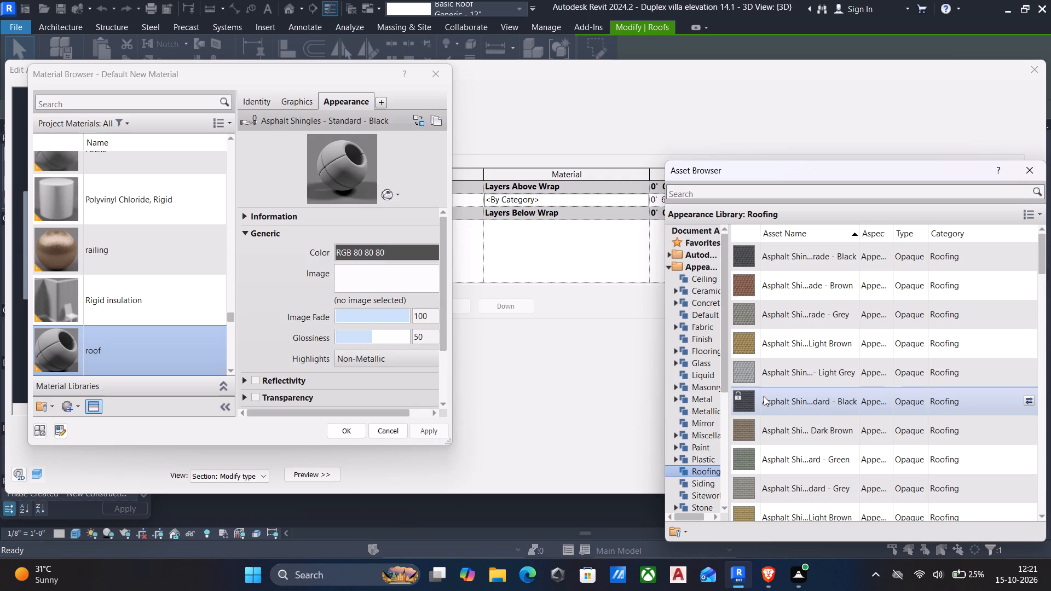
pyautogui.scroll(-1, 765, 396)
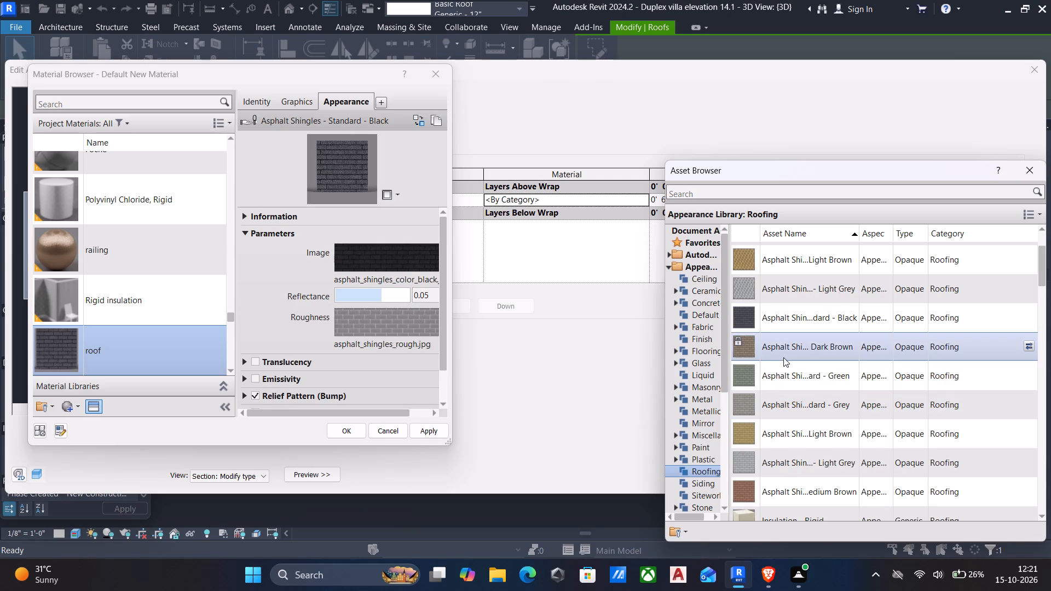
pyautogui.doubleClick(782, 316)
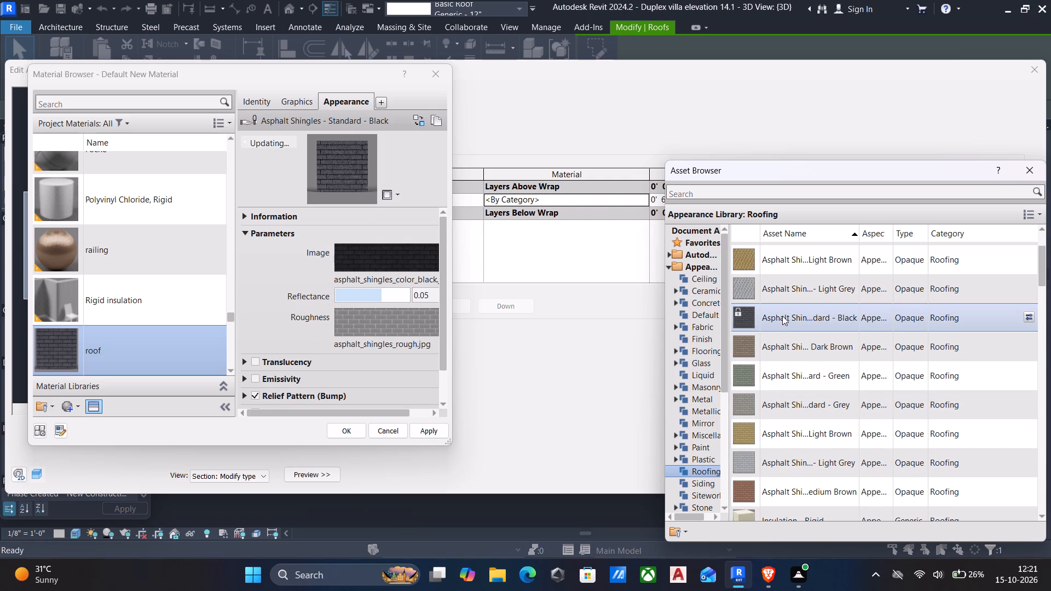
pyautogui.doubleClick(784, 298)
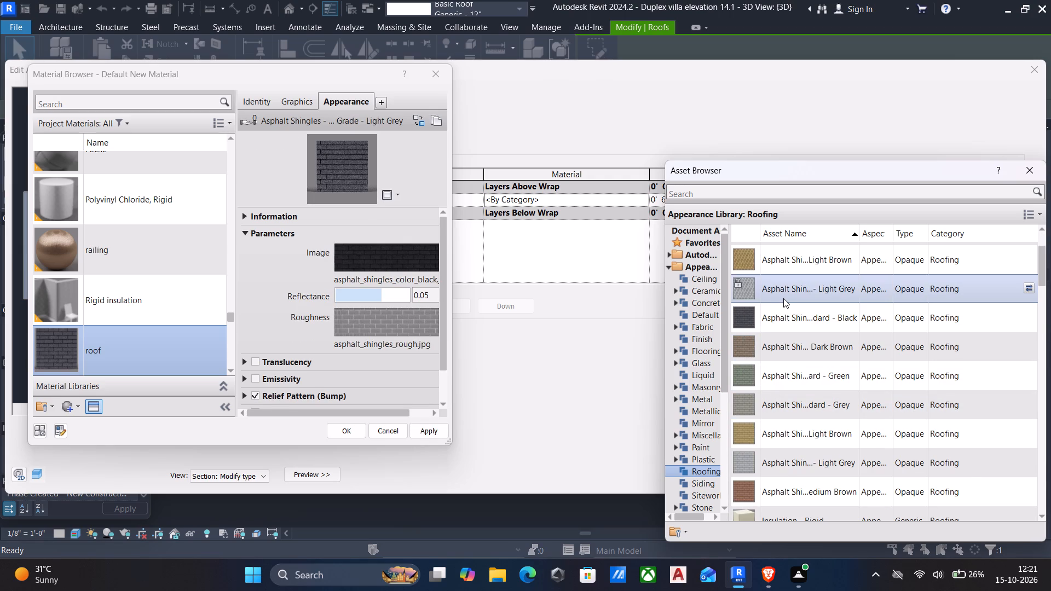
pyautogui.click(431, 432)
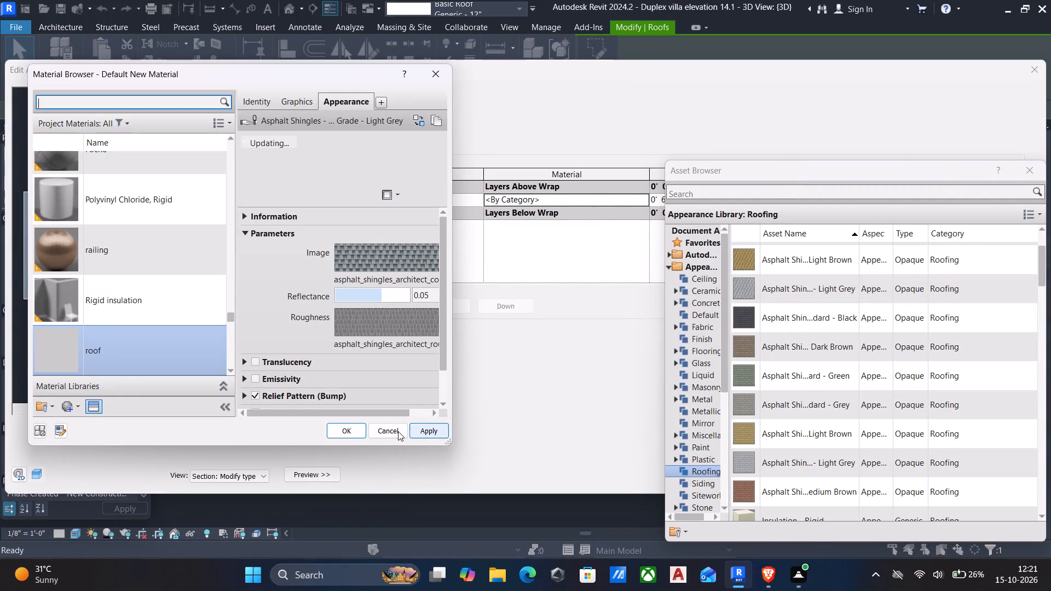
pyautogui.click(347, 428)
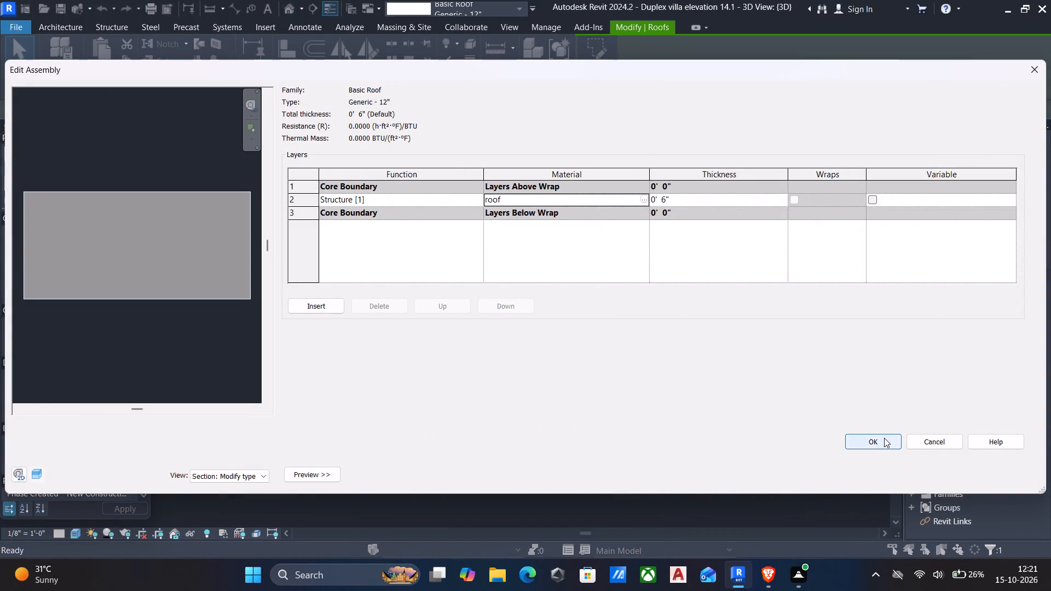
pyautogui.click(884, 438)
pyautogui.click(1035, 468)
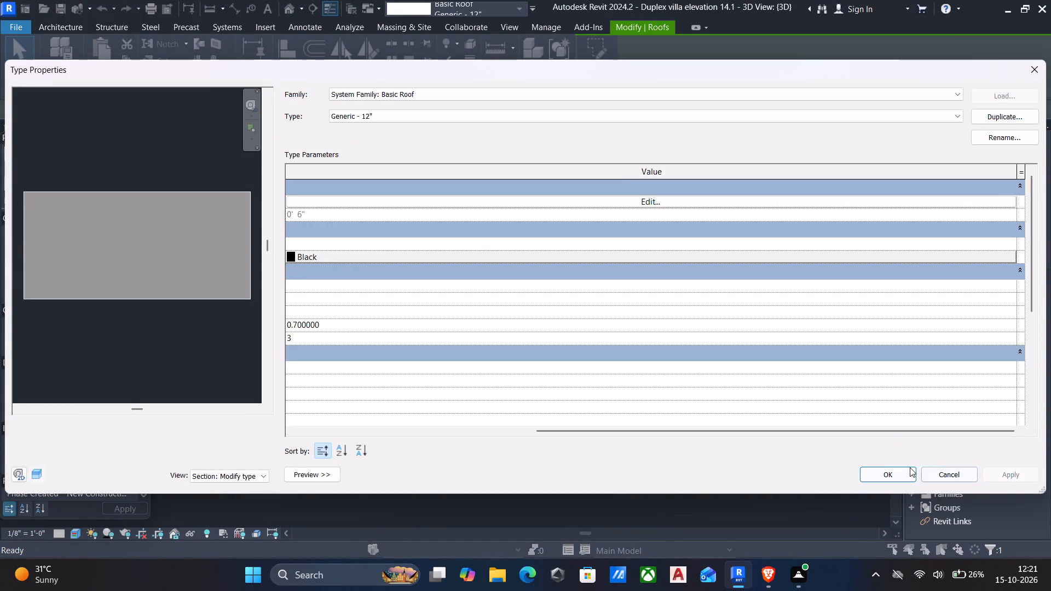
pyautogui.click(907, 467)
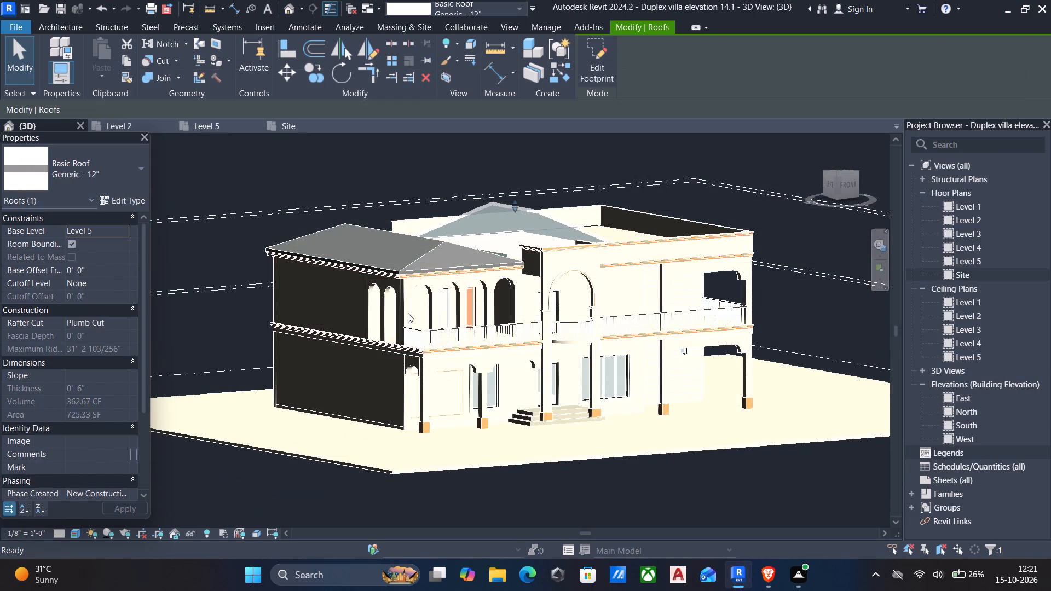
pyautogui.scroll(3, 509, 256)
pyautogui.press('Escape')
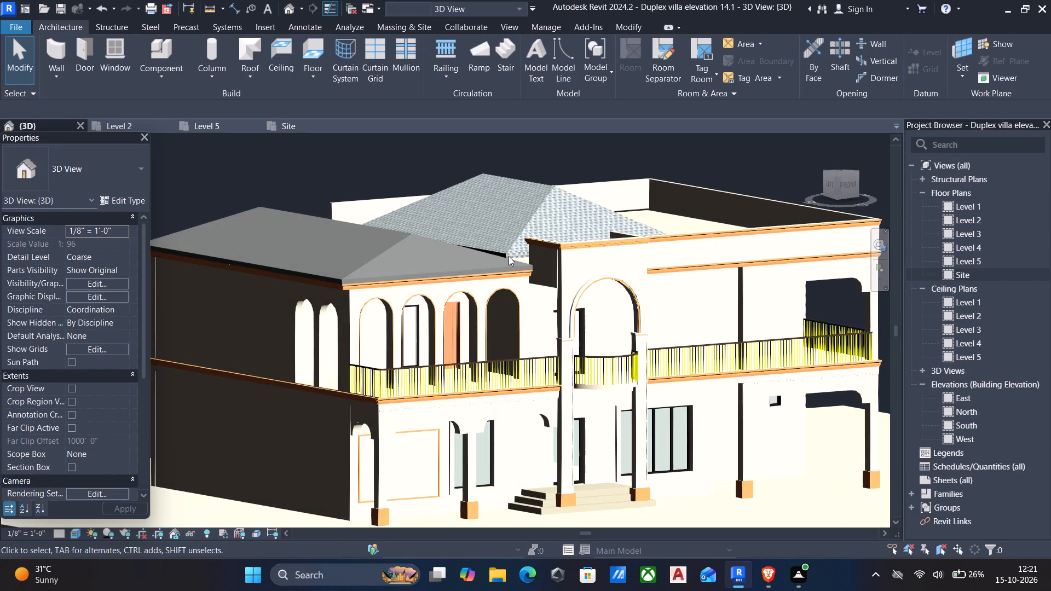
# Assign the roof material to the structure layer of the front wing hipped roof's 6" roof type.
pyautogui.click(391, 253)
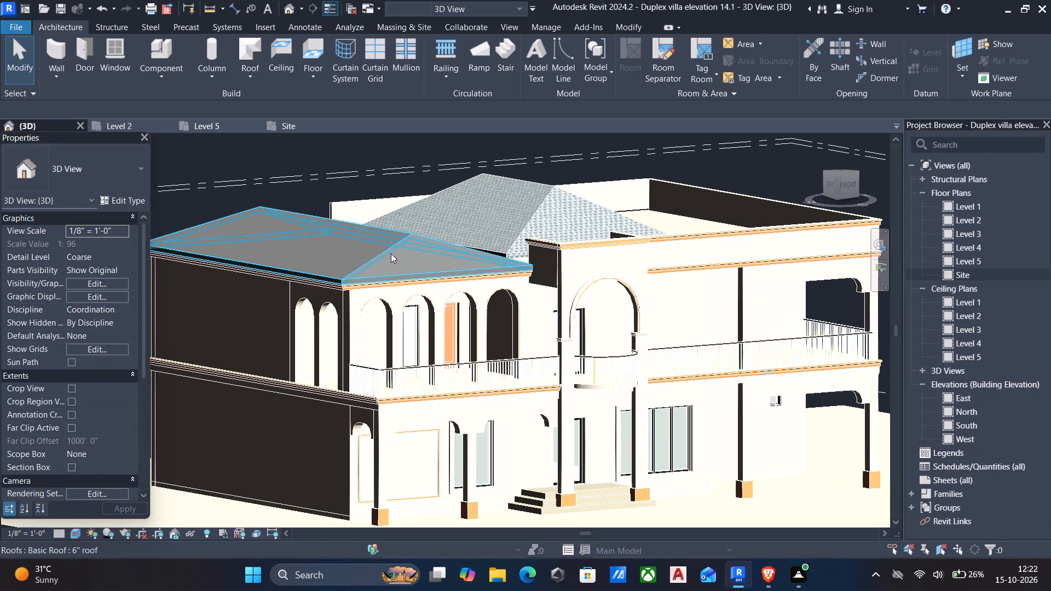
pyautogui.click(398, 247)
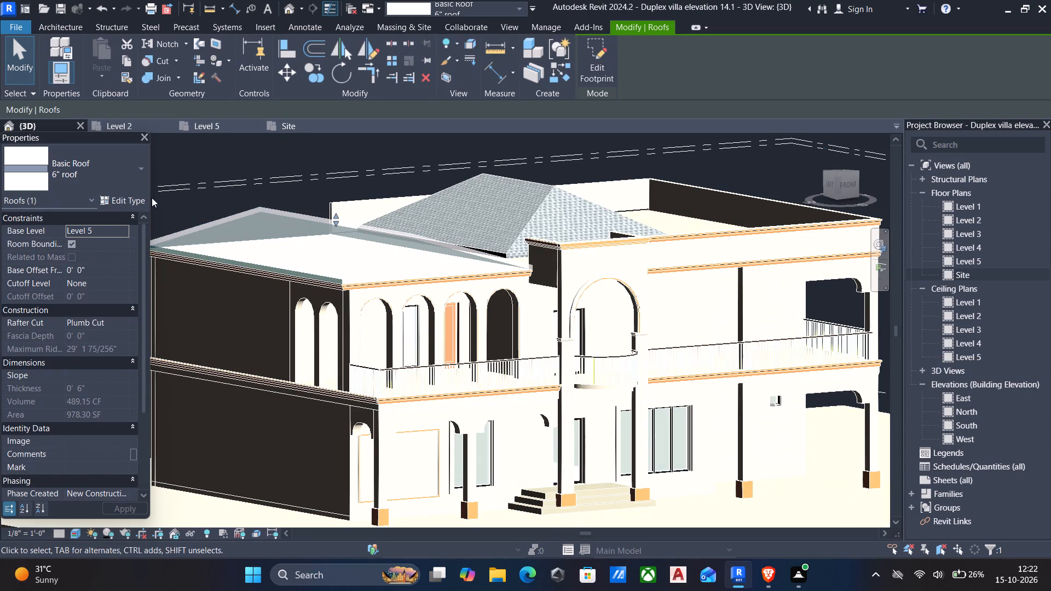
pyautogui.click(130, 197)
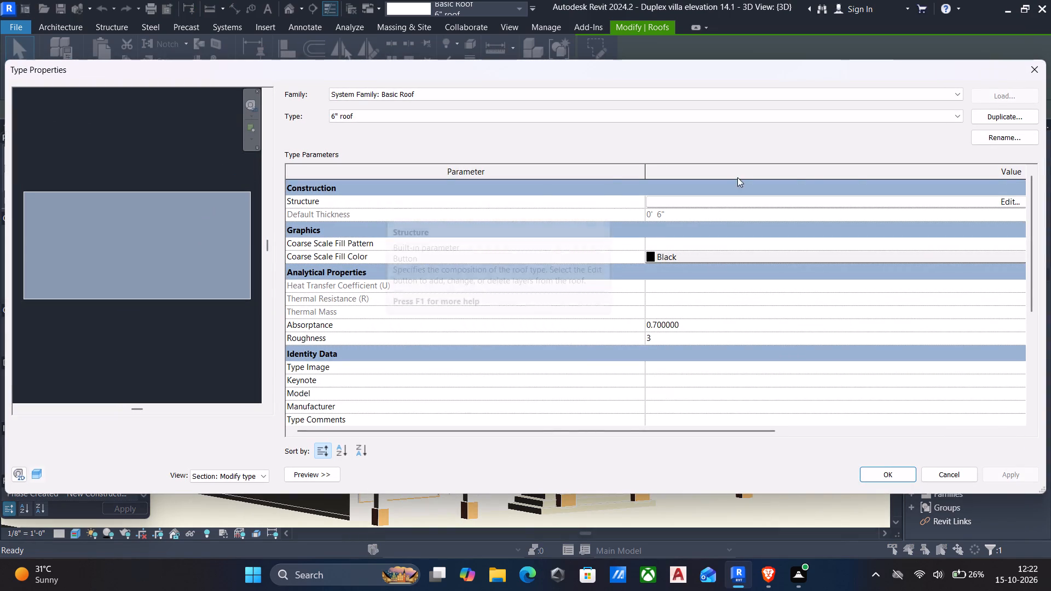
pyautogui.click(1006, 200)
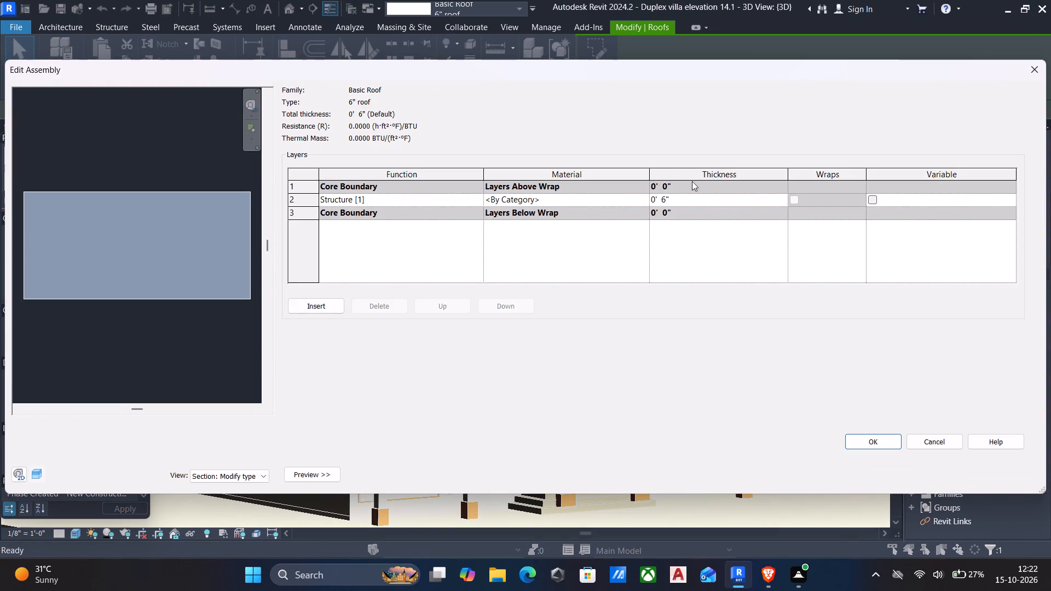
pyautogui.click(644, 200)
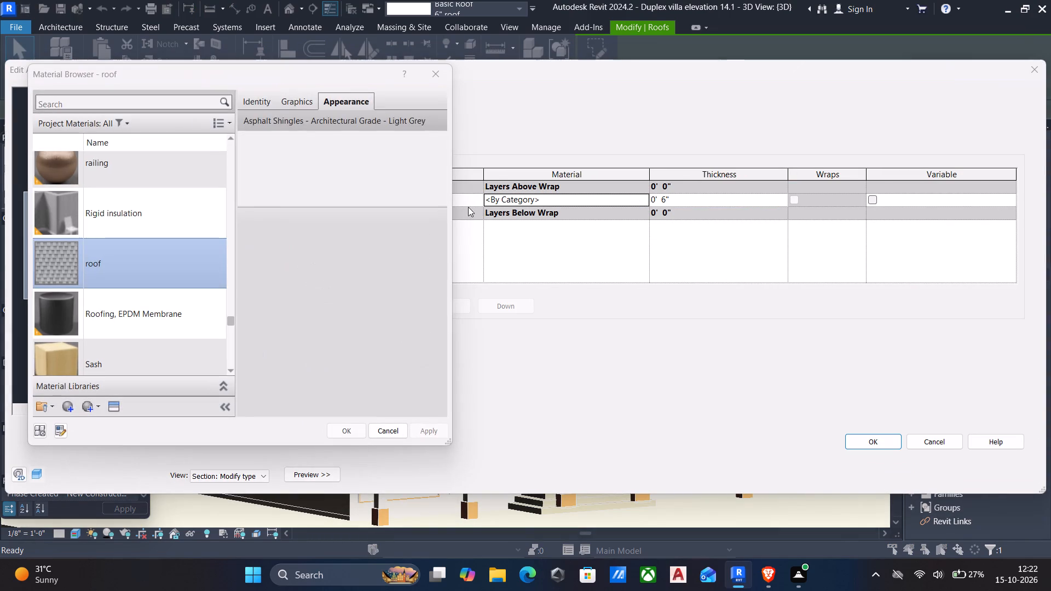
pyautogui.click(339, 427)
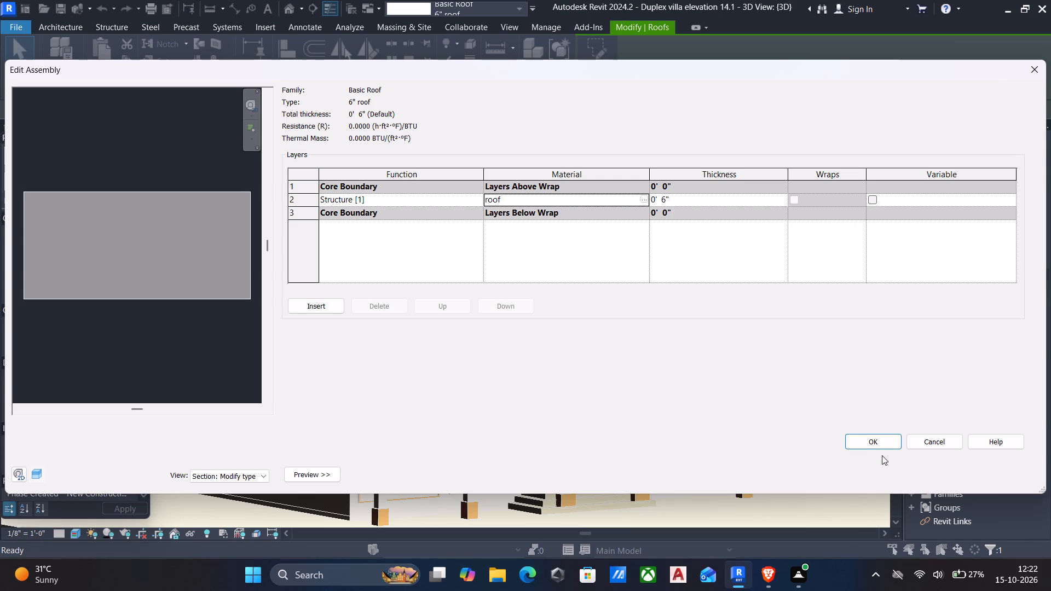
pyautogui.click(871, 439)
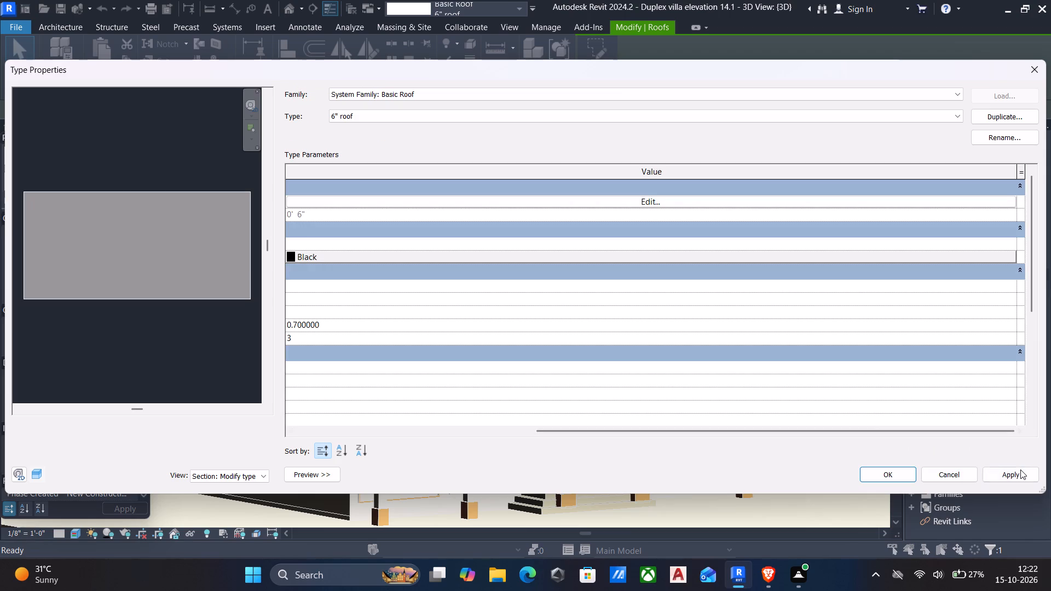
pyautogui.click(1020, 470)
pyautogui.click(868, 474)
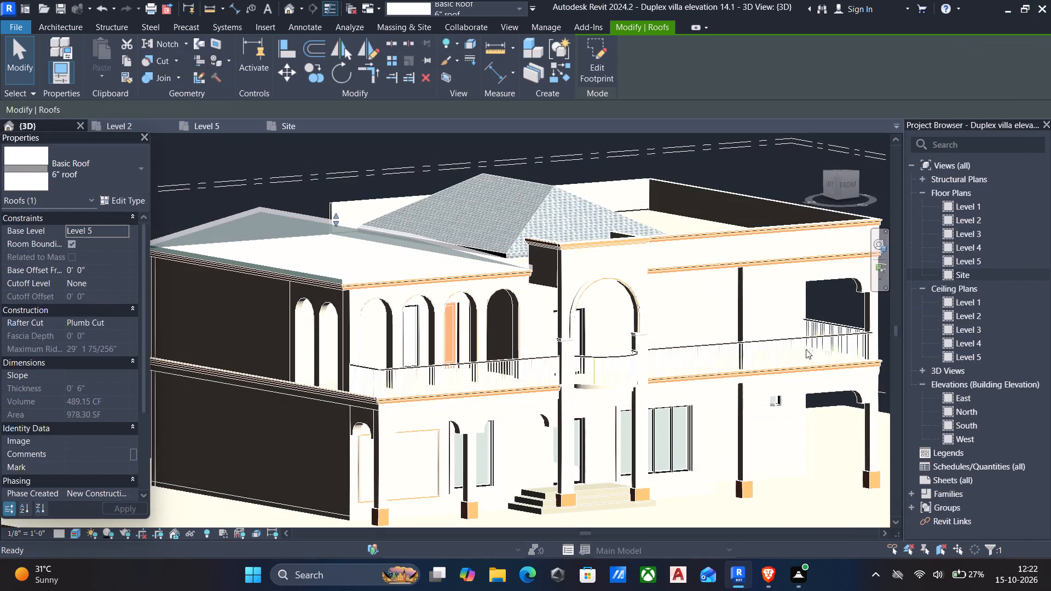
pyautogui.moveTo(726, 321); pyautogui.dragTo(695, 304, button='middle')
pyautogui.scroll(-1, 695, 304)
pyautogui.press('Escape')
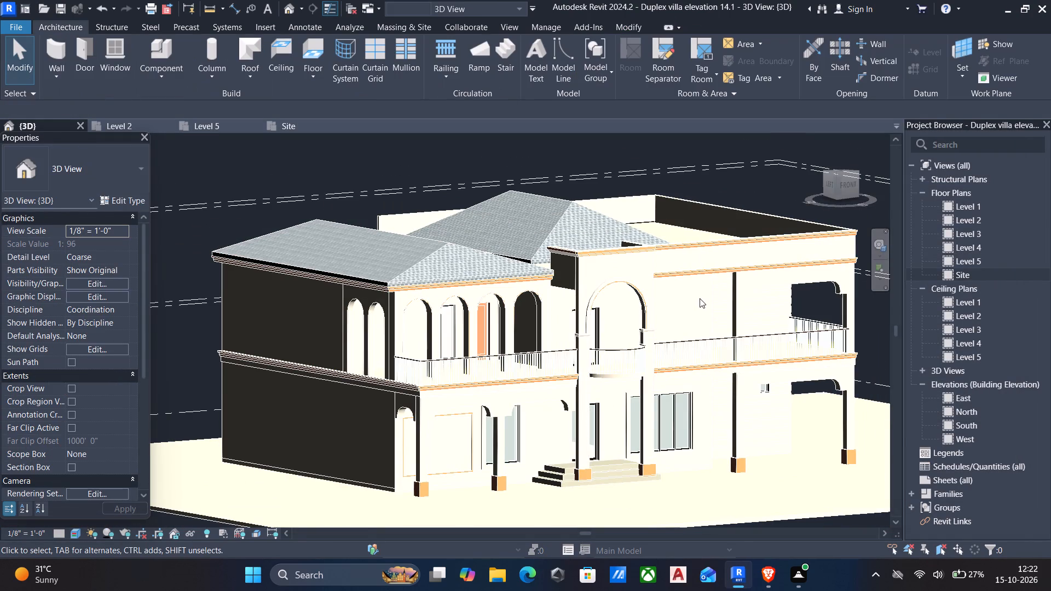
# Select the large 6" floor slab that forms the ground around the villa.
pyautogui.keyDown('shift'); pyautogui.moveTo(698, 297); pyautogui.dragTo(662, 279, button='middle'); pyautogui.keyUp('shift')
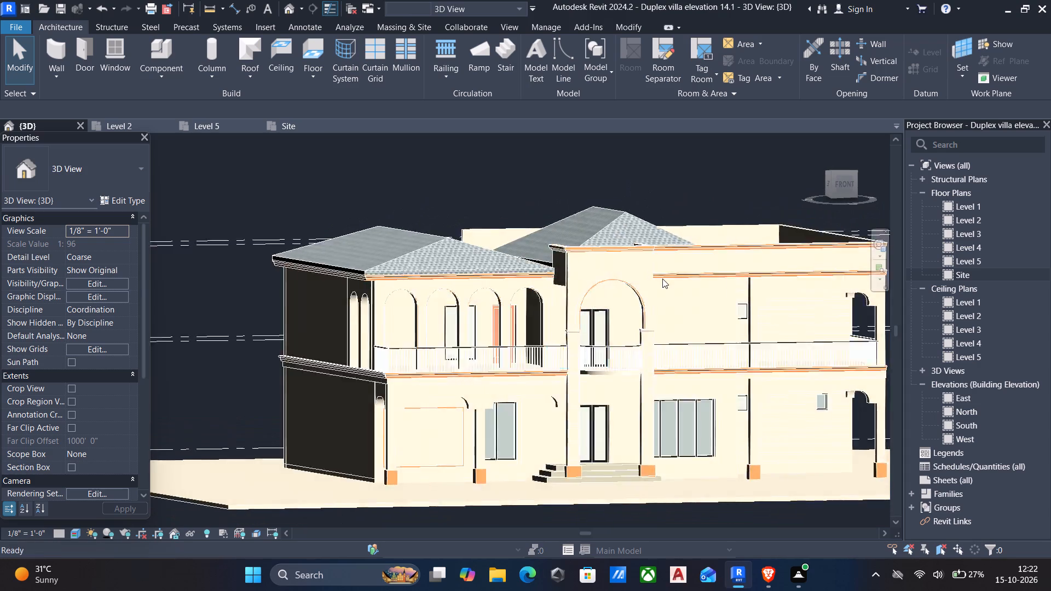
pyautogui.scroll(-3, 662, 279)
pyautogui.moveTo(662, 279); pyautogui.dragTo(674, 337, button='middle')
pyautogui.moveTo(681, 338); pyautogui.dragTo(561, 308, button='middle')
pyautogui.keyDown('shift'); pyautogui.moveTo(535, 308); pyautogui.dragTo(539, 274, button='middle'); pyautogui.keyUp('shift')
pyautogui.moveTo(552, 287); pyautogui.dragTo(532, 315, button='middle')
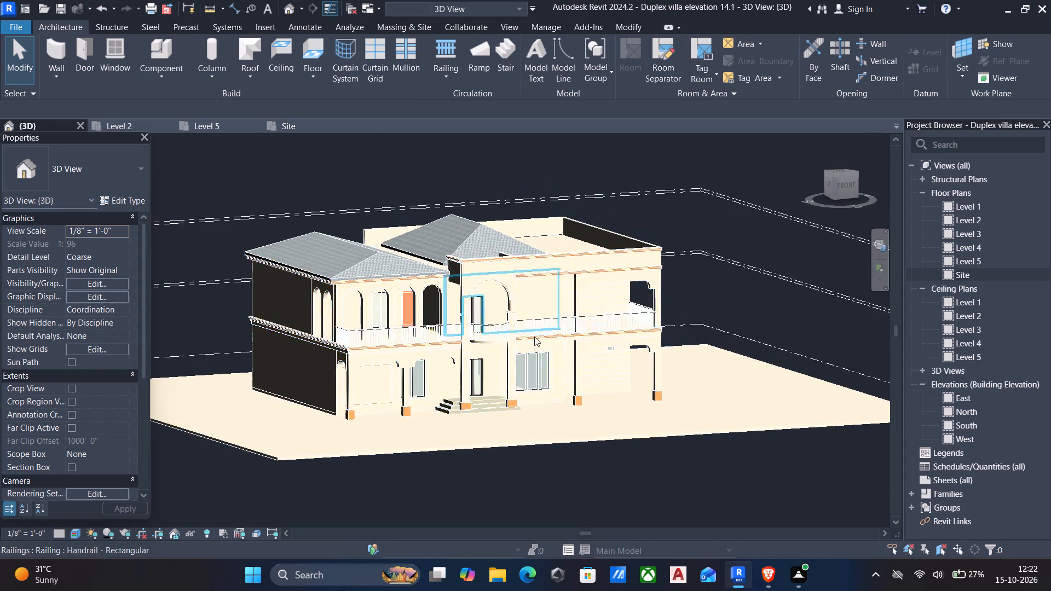
pyautogui.scroll(3, 591, 378)
pyautogui.click(626, 464)
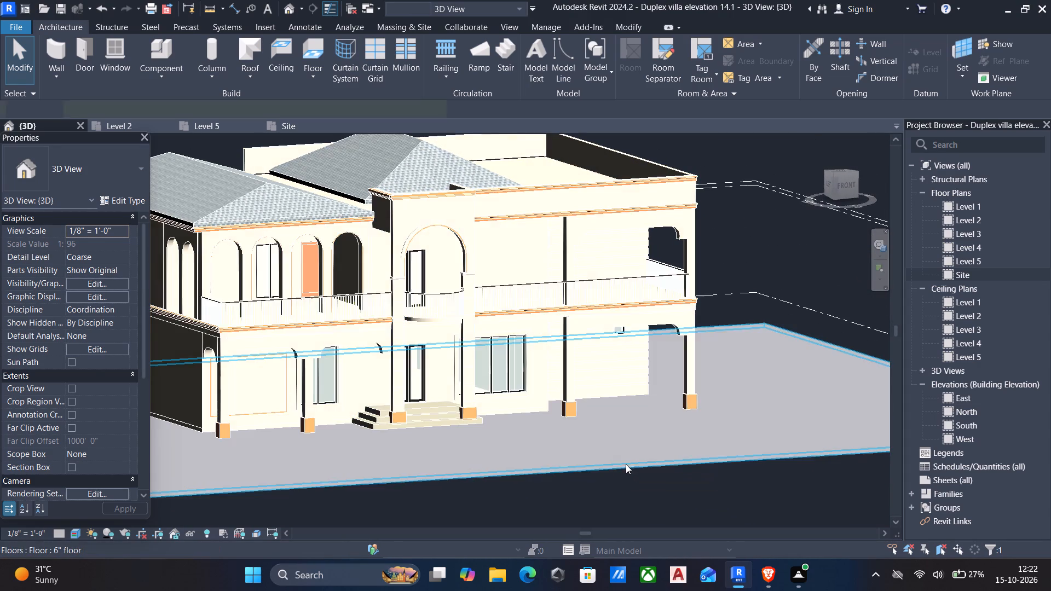
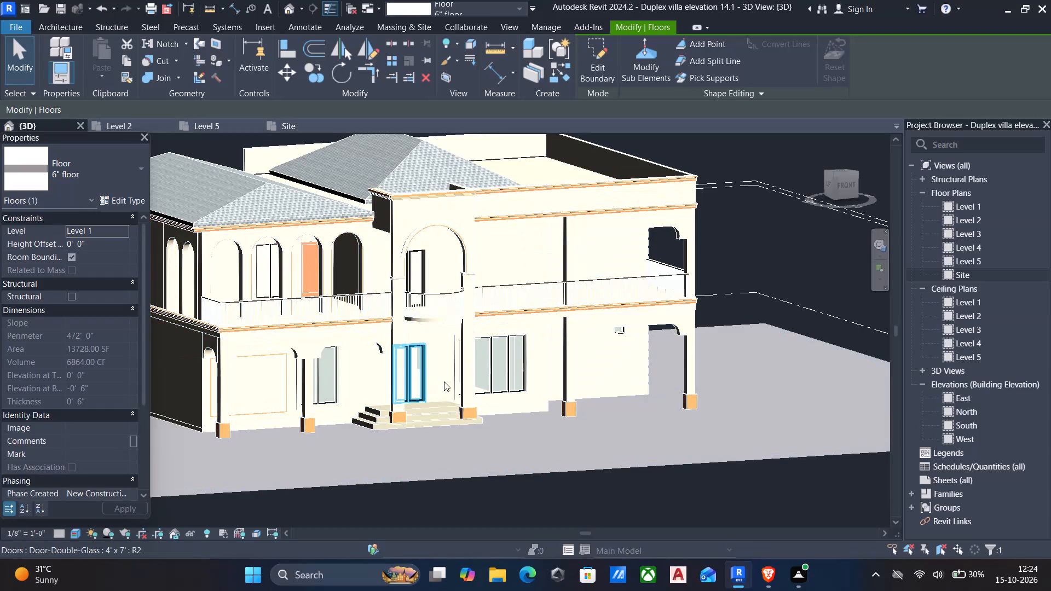
# Duplicate the 6" floor type of the large ground slab around the villa, keeping the suggested name.
pyautogui.click(462, 480)
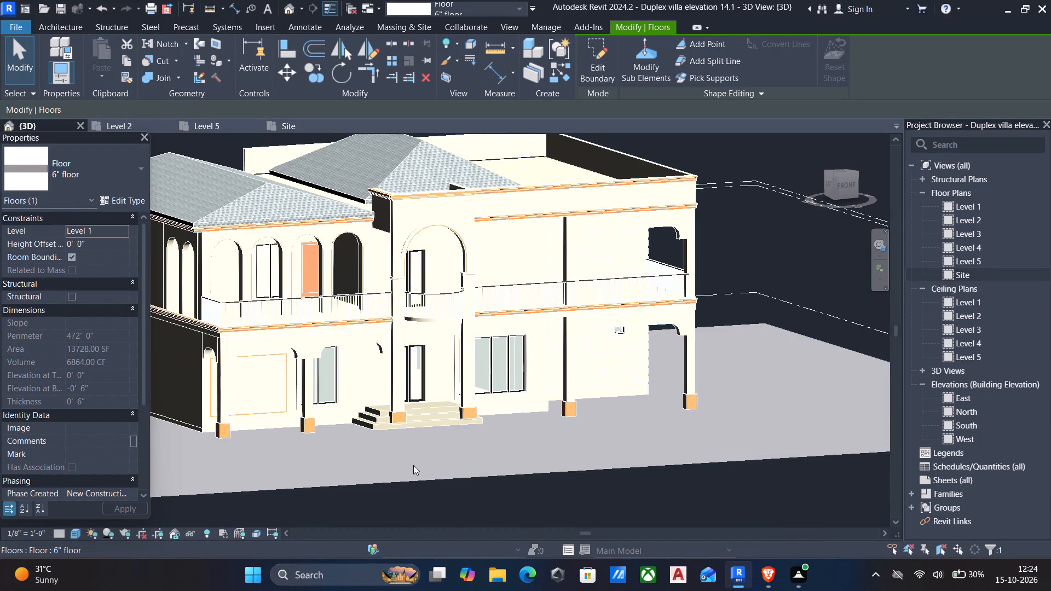
pyautogui.press('Escape')
pyautogui.click(347, 478)
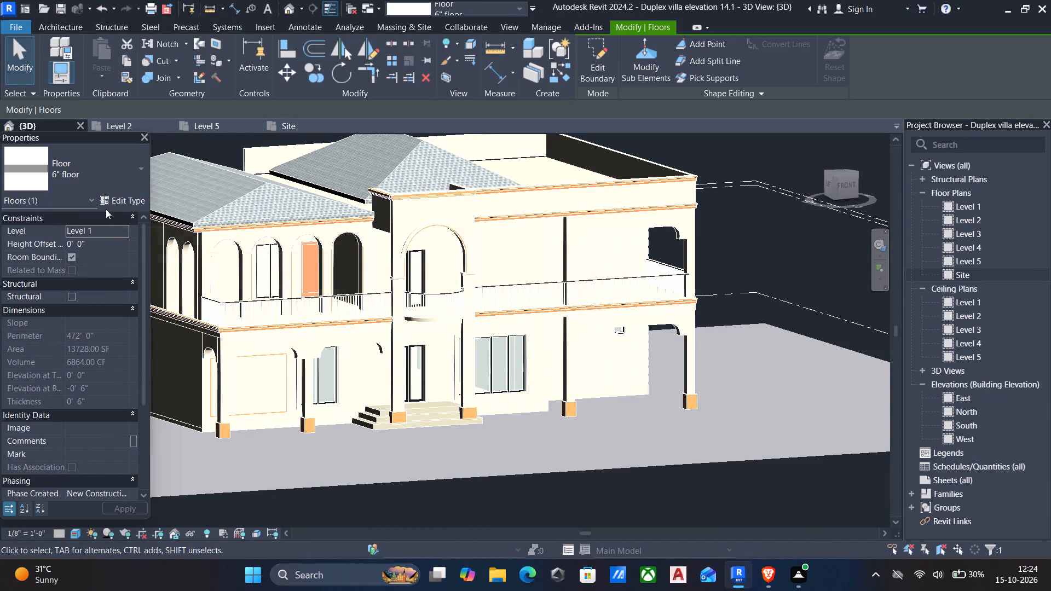
pyautogui.click(112, 198)
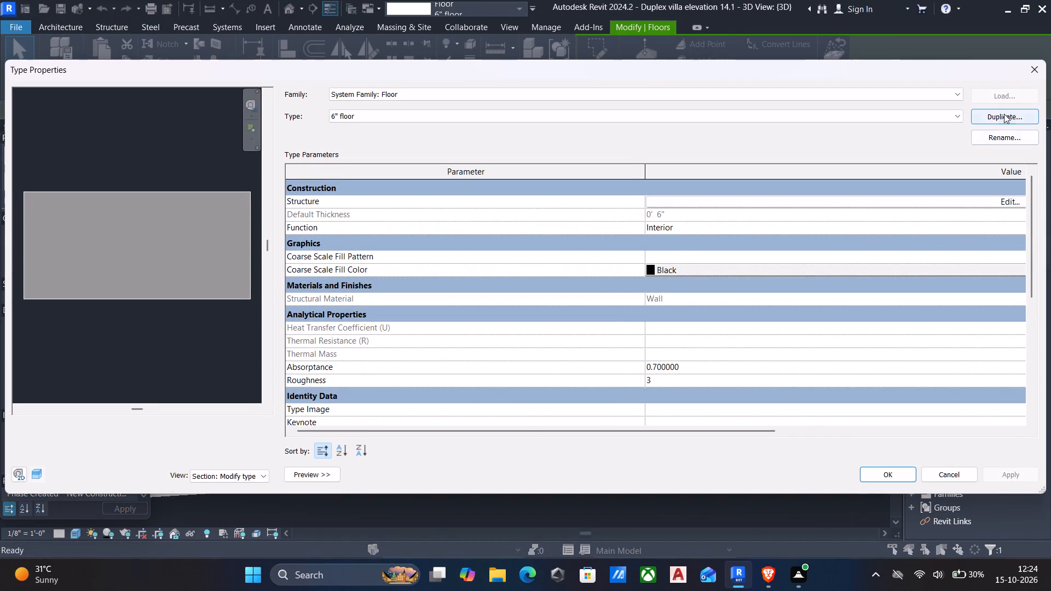
pyautogui.click(1003, 112)
pyautogui.click(528, 303)
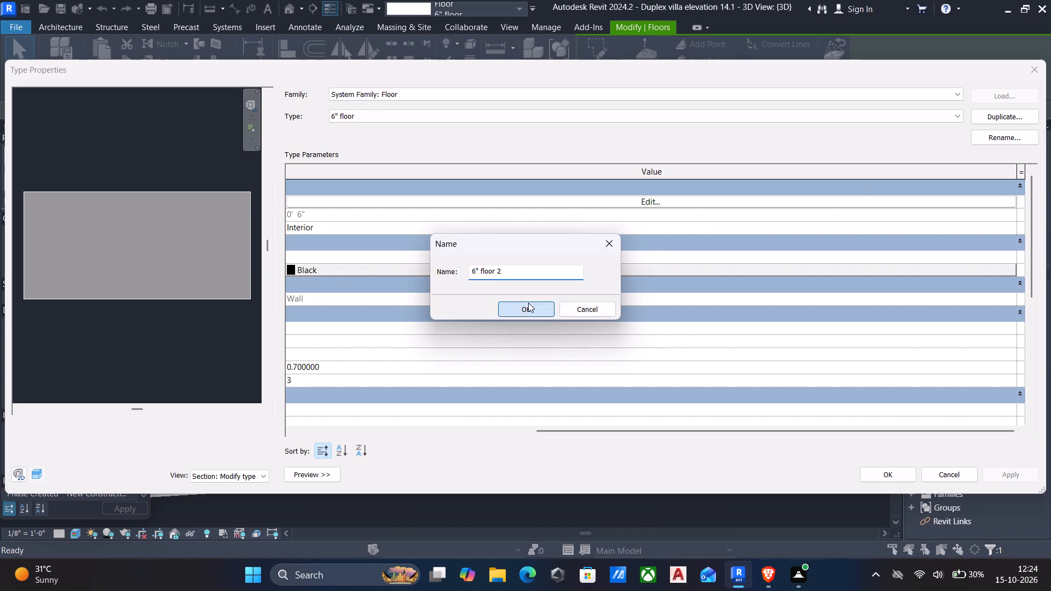
# Create a new material named ground tiles for the structure layer of the duplicated floor type.
pyautogui.click(641, 204)
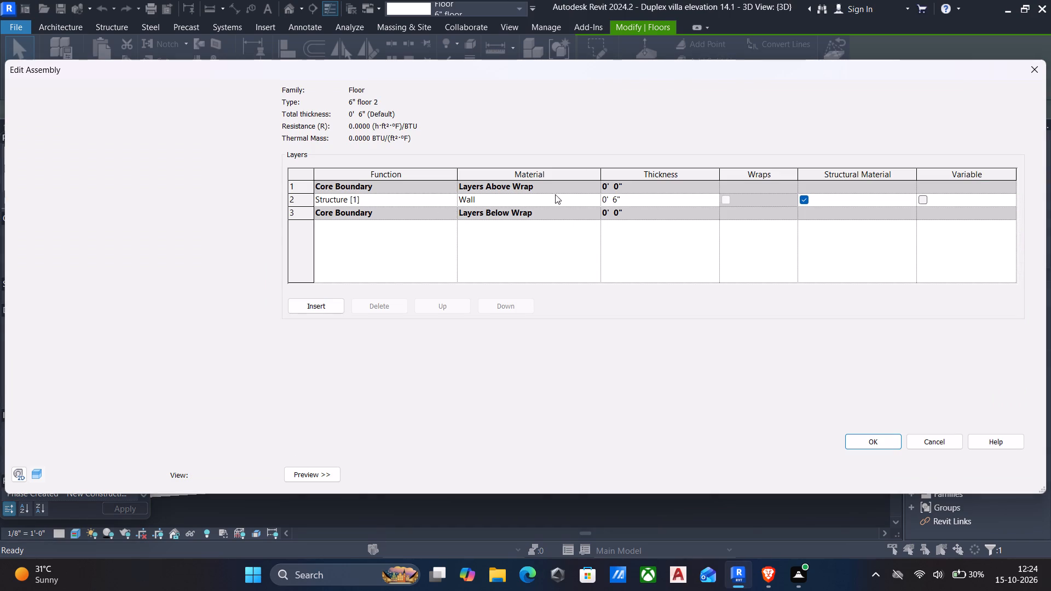
pyautogui.click(594, 199)
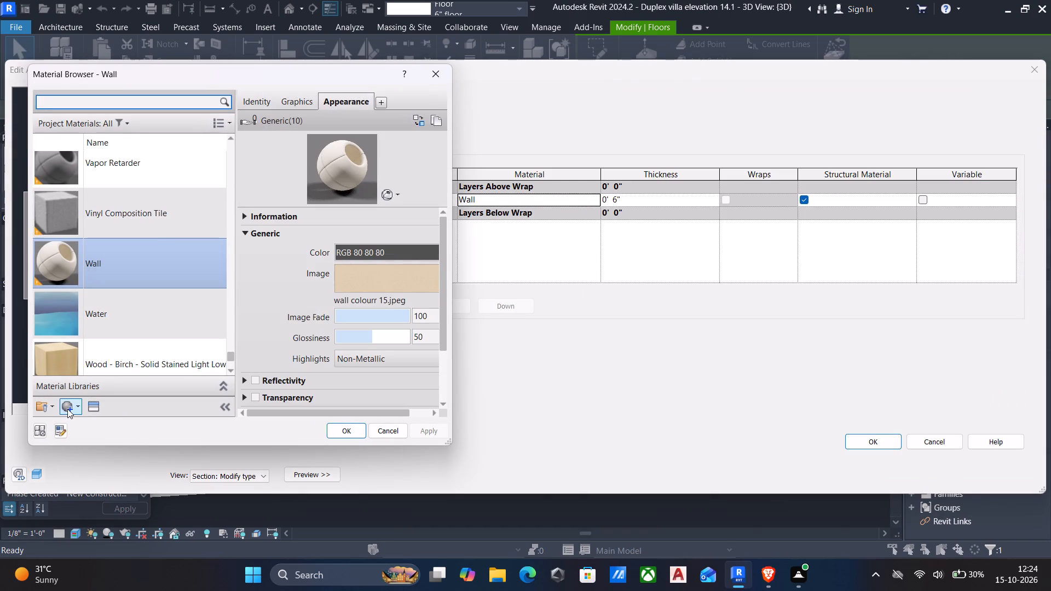
pyautogui.click(67, 409)
pyautogui.click(95, 428)
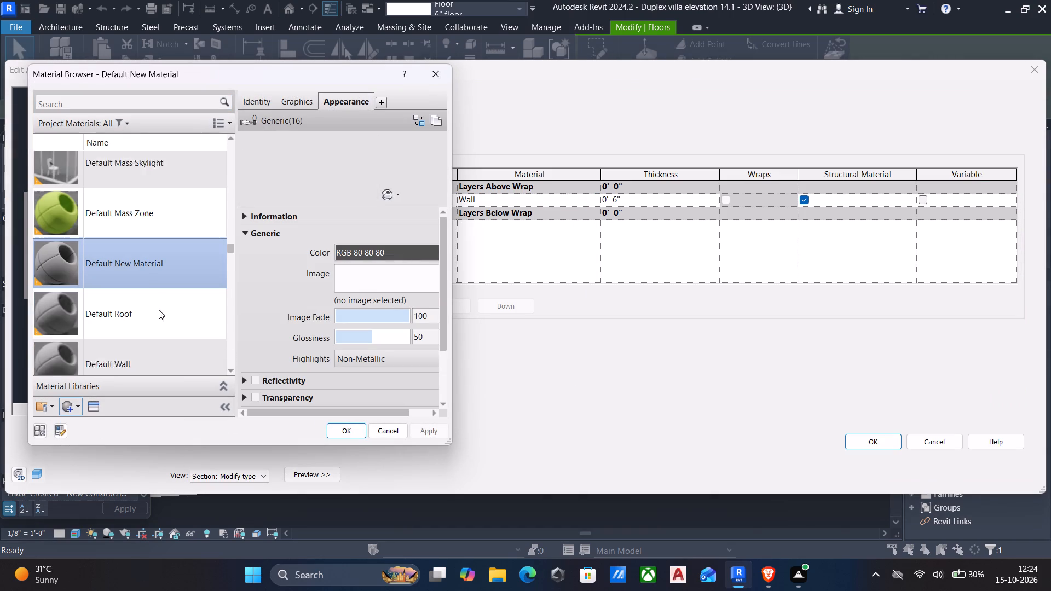
pyautogui.click(246, 98)
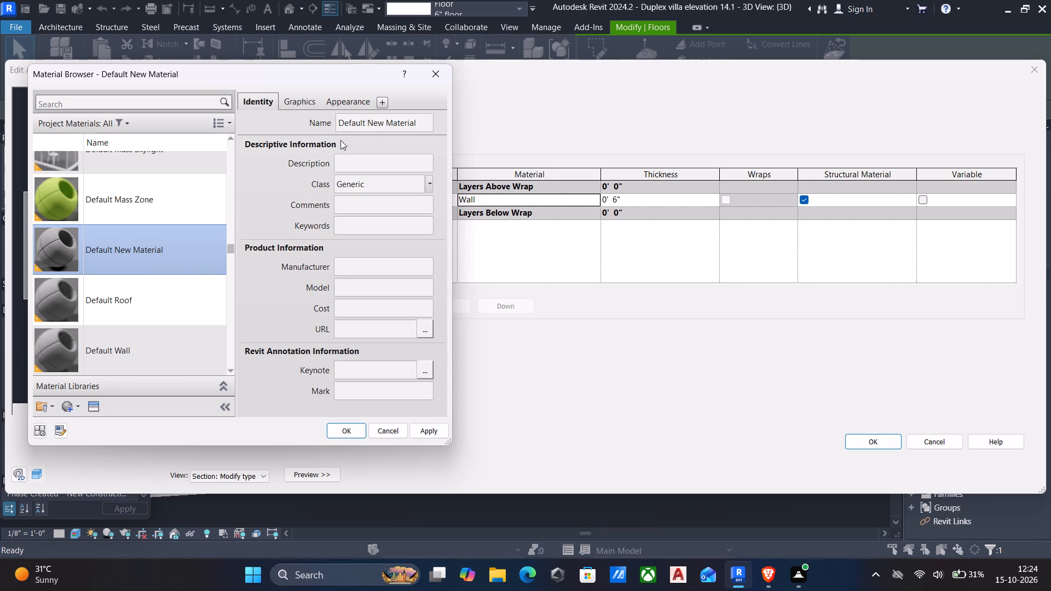
pyautogui.click(425, 120)
pyautogui.write('ground')
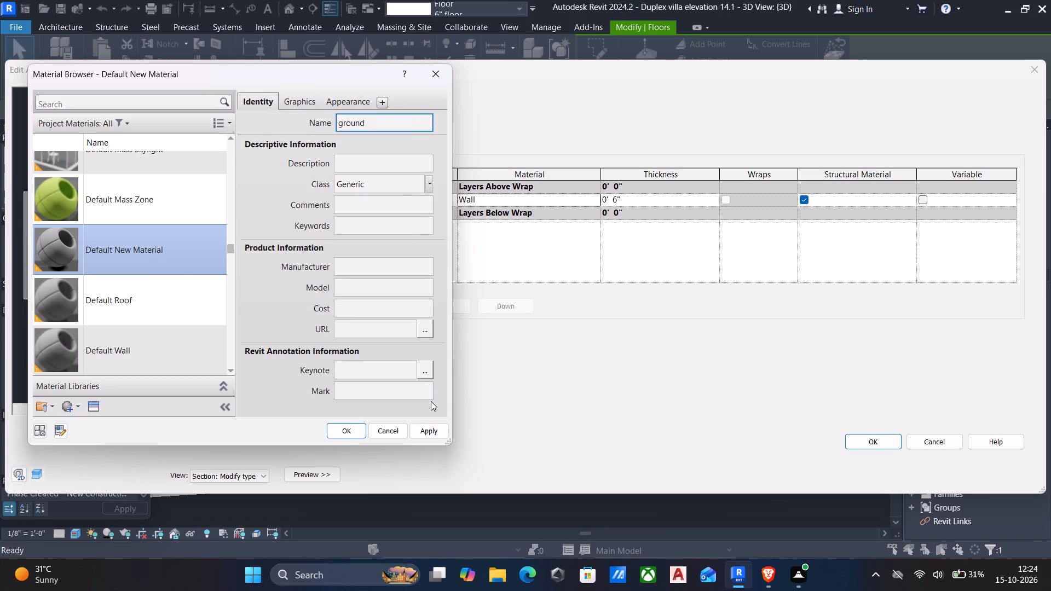
pyautogui.press('space')
pyautogui.write('tiles')
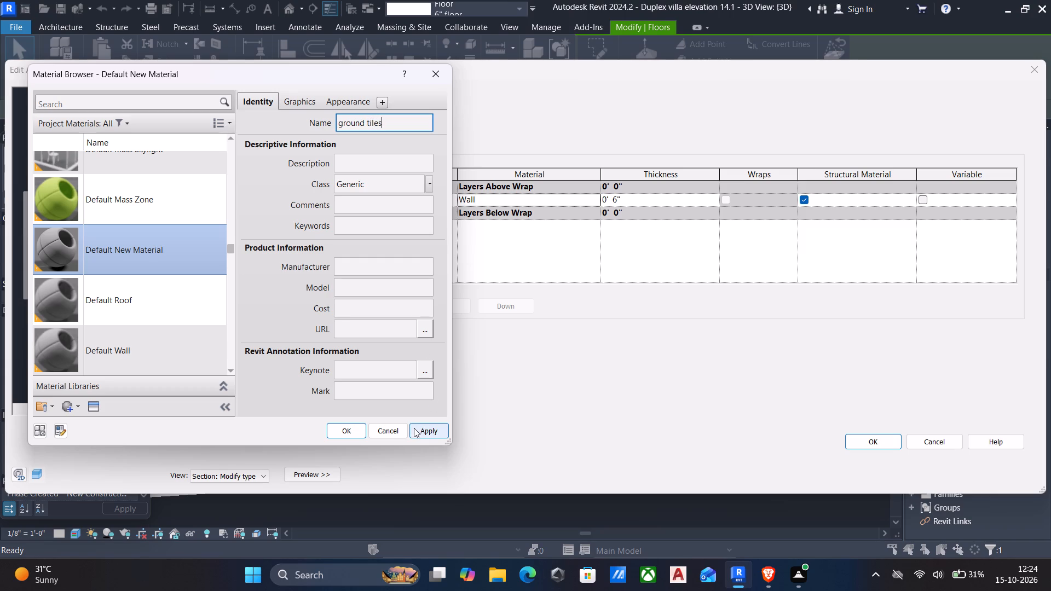
pyautogui.click(420, 428)
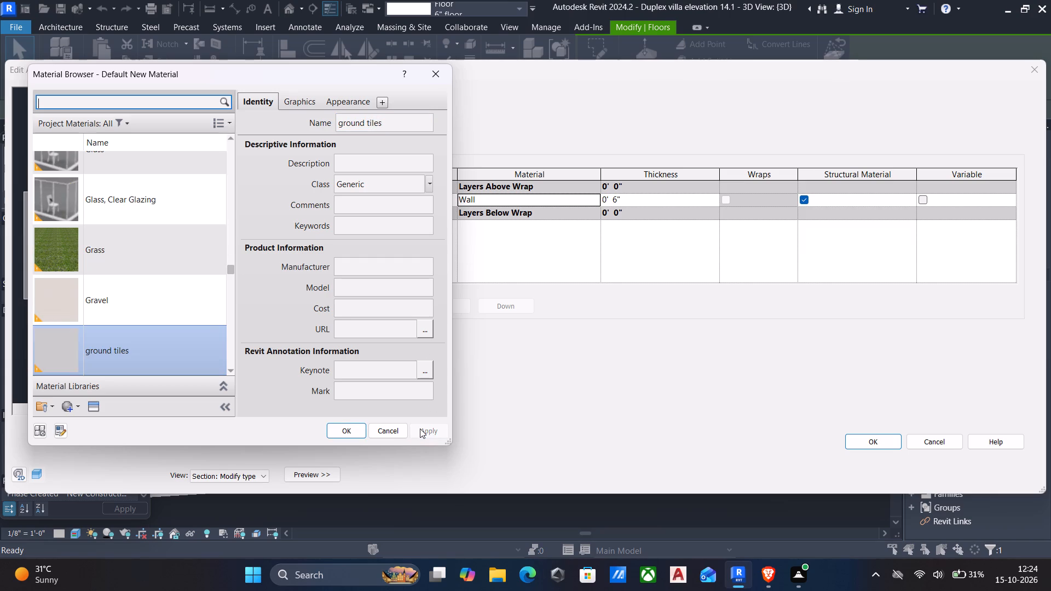
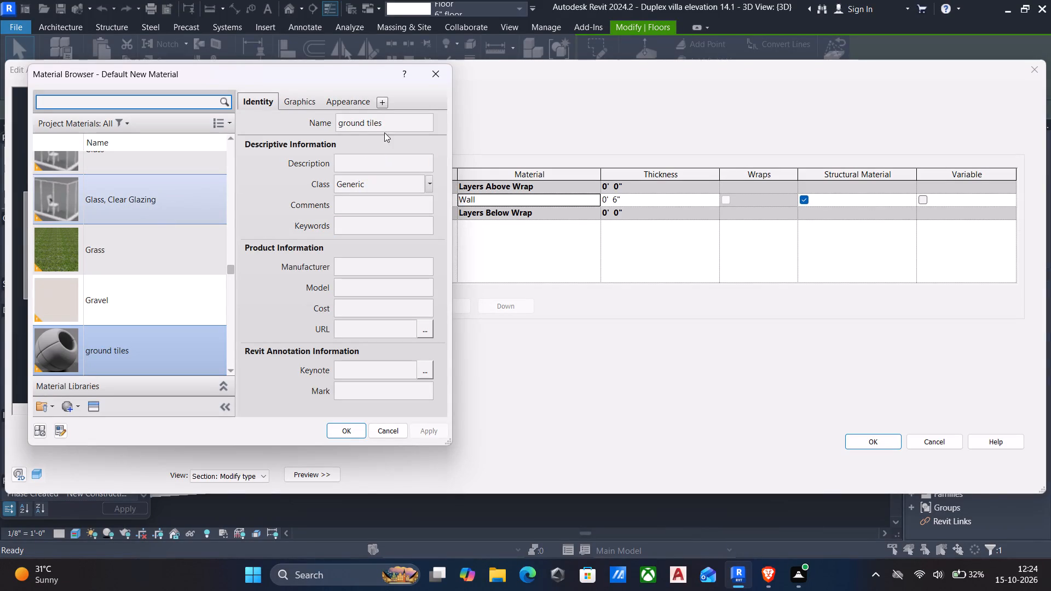
# Load ground tile.jpeg as the appearance image of the ground tiles material and apply it to the 6" floor 2 type.
pyautogui.click(351, 101)
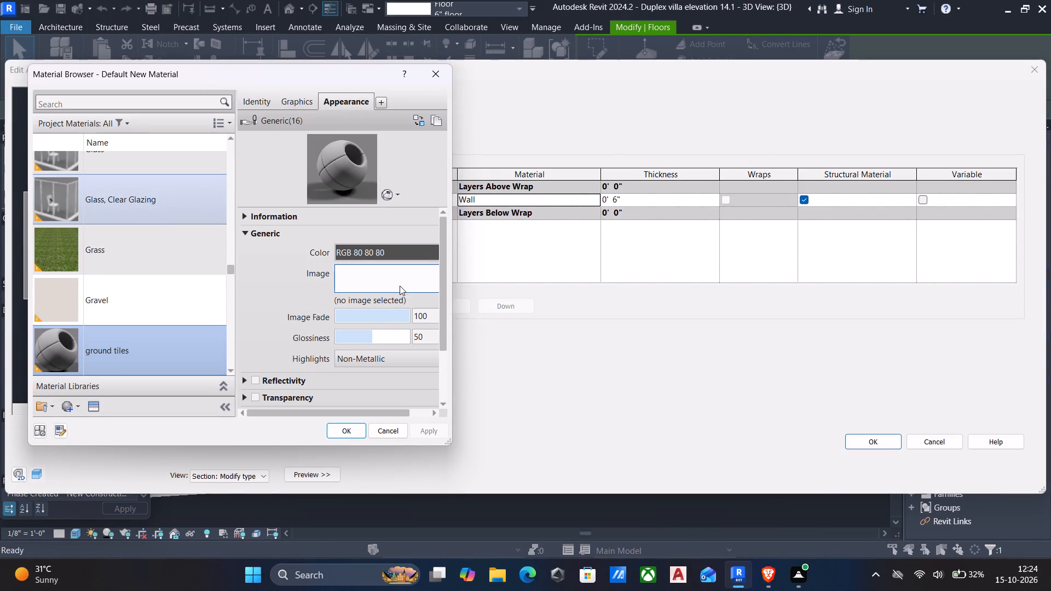
pyautogui.click(400, 286)
pyautogui.click(380, 197)
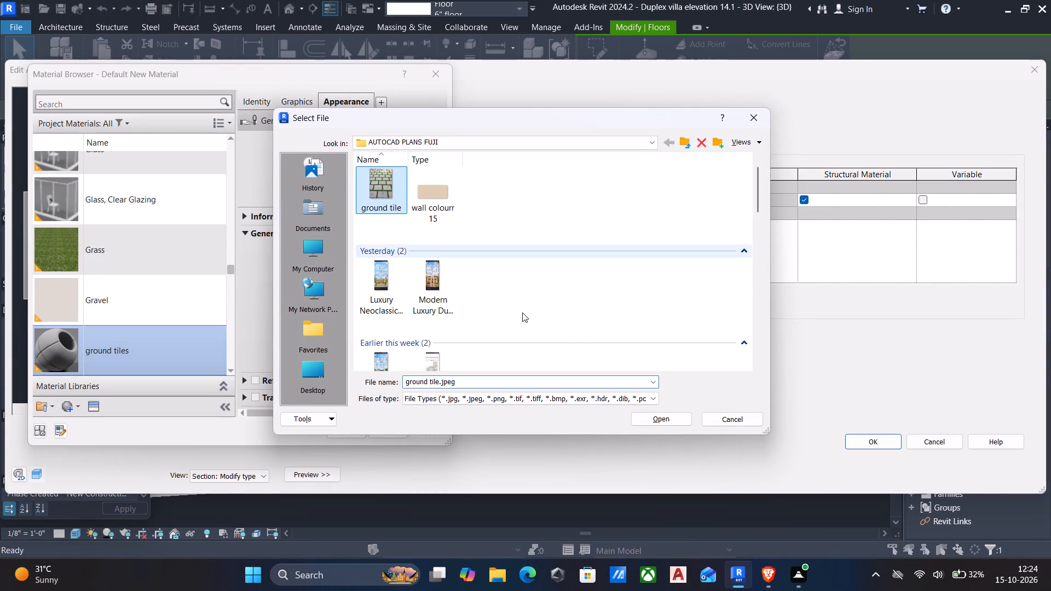
pyautogui.click(662, 420)
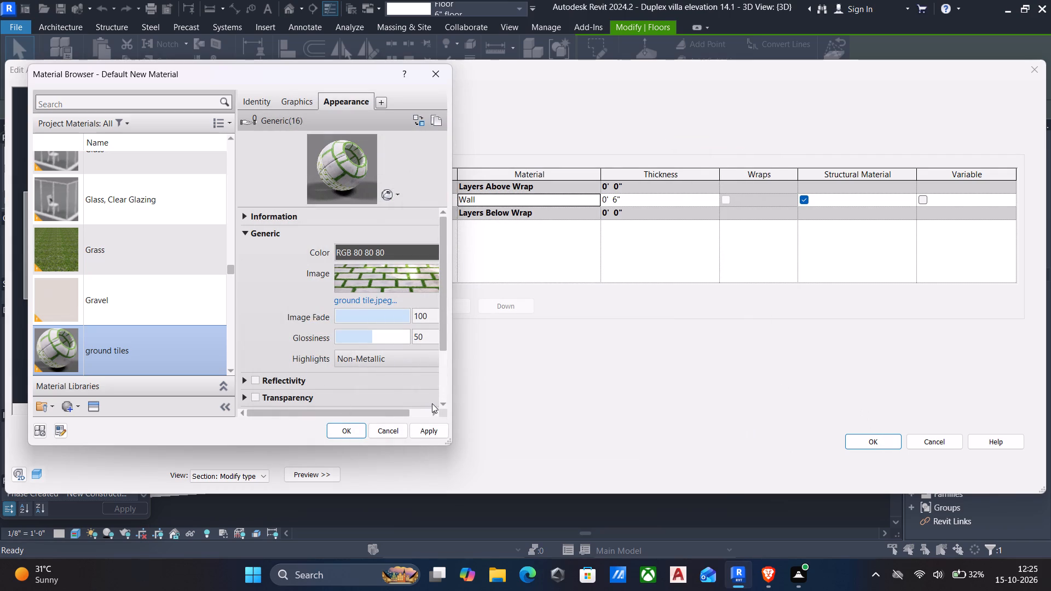
pyautogui.click(437, 433)
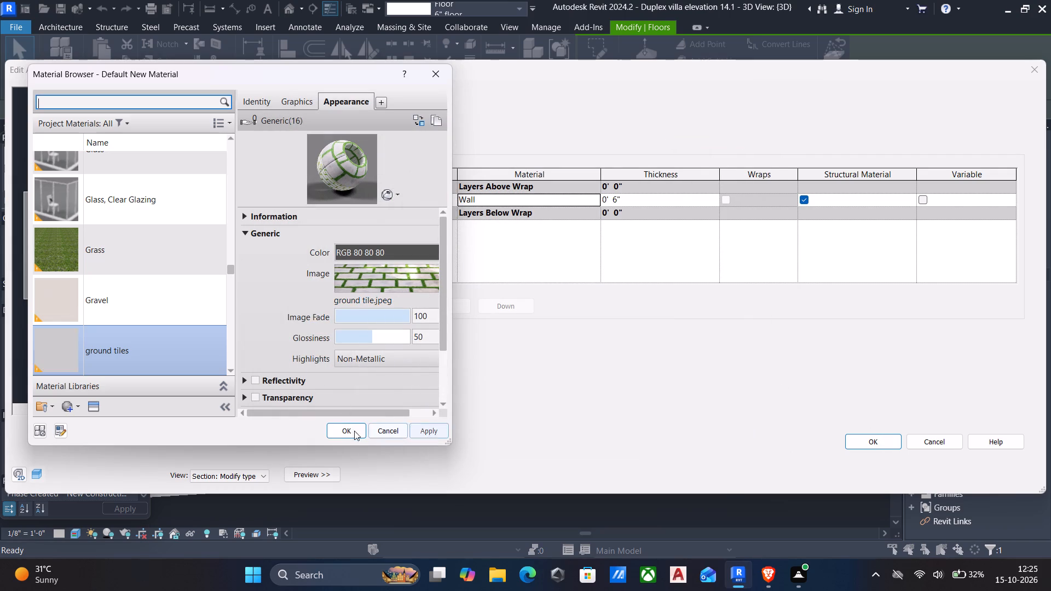
pyautogui.click(349, 431)
pyautogui.click(879, 435)
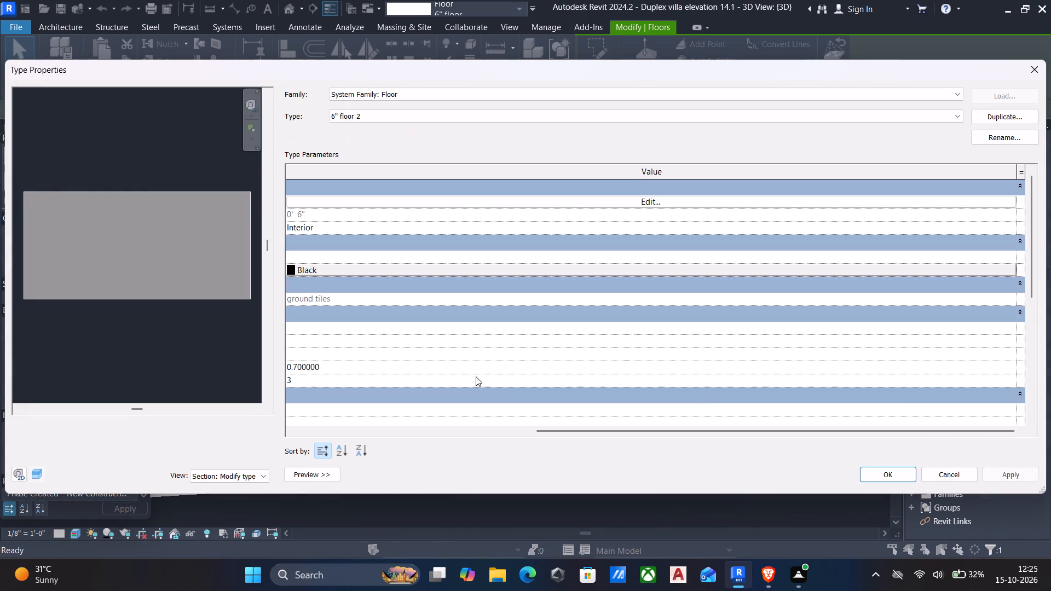
pyautogui.click(1009, 471)
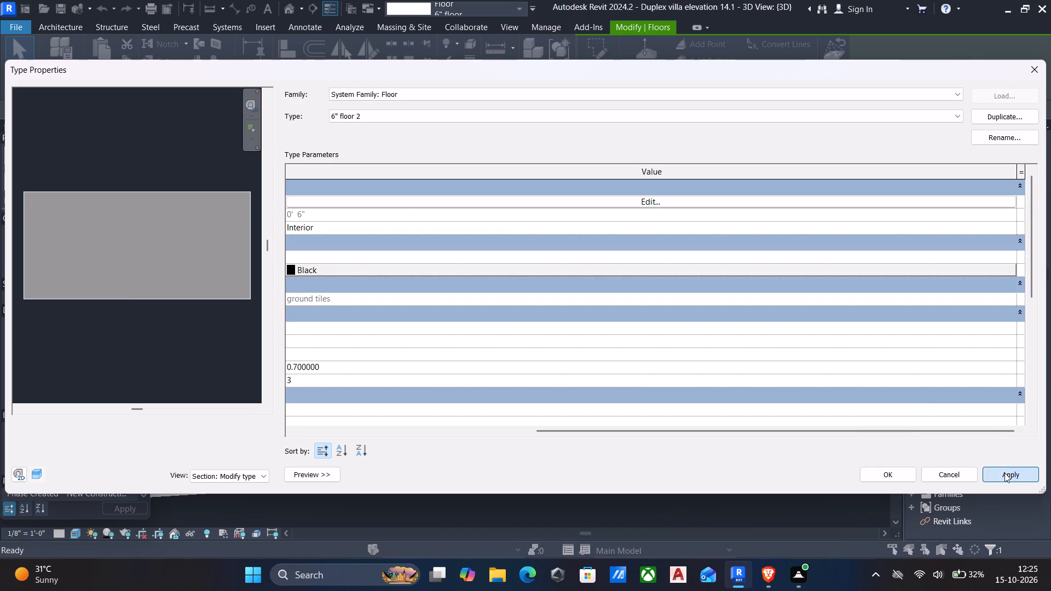
pyautogui.click(898, 474)
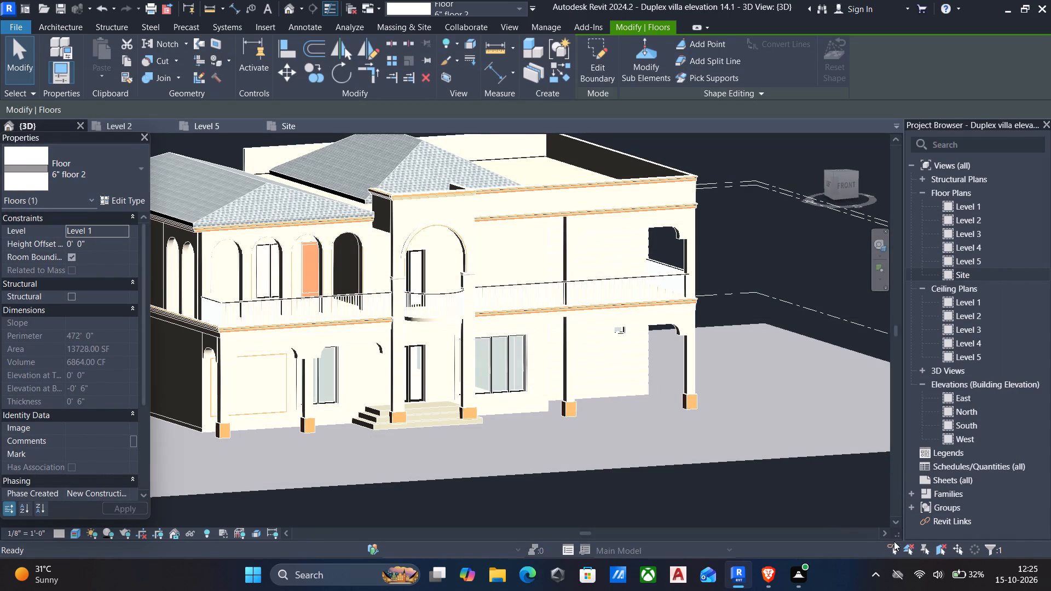
pyautogui.press('Escape')
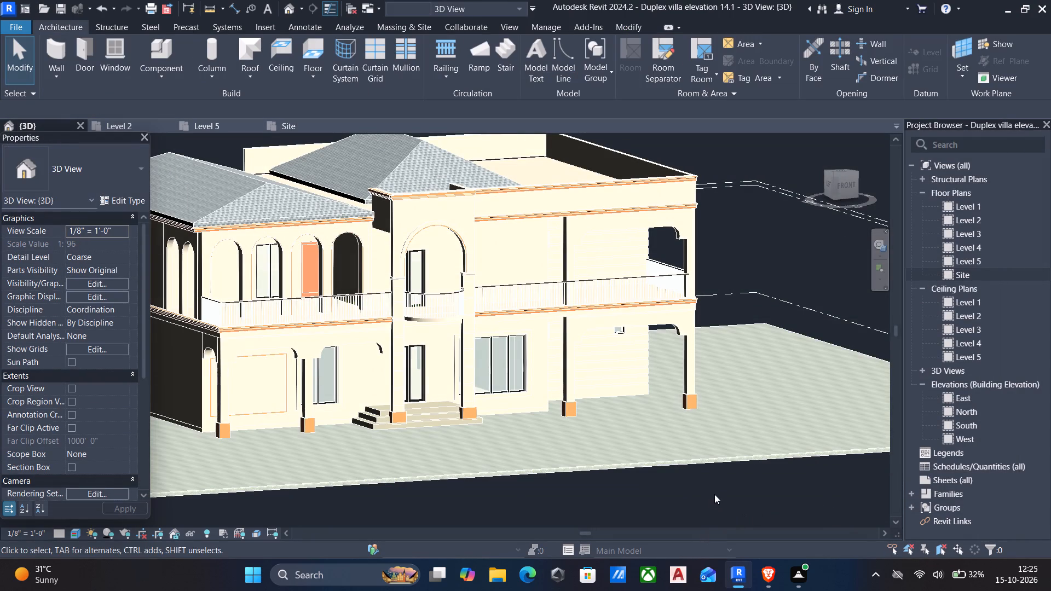
# Examine the scale of the tile texture on the ground slab in front of the villa, up close and from a distance.
pyautogui.moveTo(714, 493); pyautogui.dragTo(692, 390, button='middle')
pyautogui.scroll(-2, 686, 389)
pyautogui.moveTo(650, 399); pyautogui.dragTo(647, 293, button='middle')
pyautogui.keyDown('shift'); pyautogui.moveTo(618, 319); pyautogui.dragTo(615, 325, button='middle'); pyautogui.keyUp('shift')
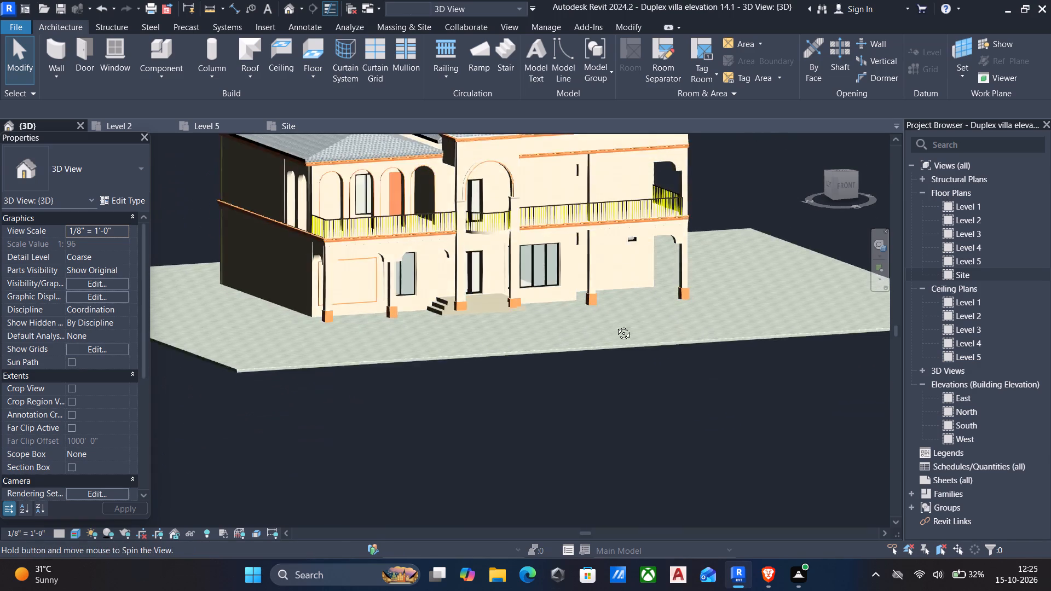
pyautogui.keyDown('shift'); pyautogui.moveTo(615, 325); pyautogui.dragTo(616, 412, button='middle'); pyautogui.keyUp('shift')
pyautogui.scroll(17, 619, 391)
pyautogui.scroll(18, 585, 388)
pyautogui.scroll(6, 585, 384)
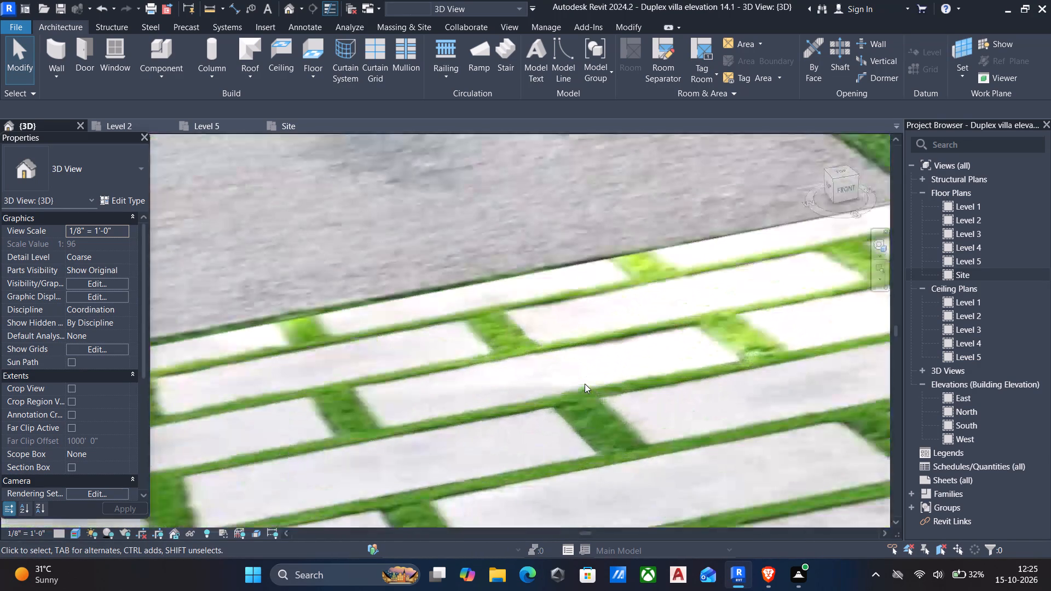
pyautogui.scroll(-13, 585, 384)
pyautogui.moveTo(585, 384); pyautogui.dragTo(569, 361, button='middle')
pyautogui.scroll(-6, 569, 361)
pyautogui.moveTo(569, 361); pyautogui.dragTo(563, 299, button='middle')
pyautogui.scroll(-6, 563, 299)
pyautogui.moveTo(559, 327); pyautogui.dragTo(515, 223, button='middle')
pyautogui.scroll(-3, 536, 268)
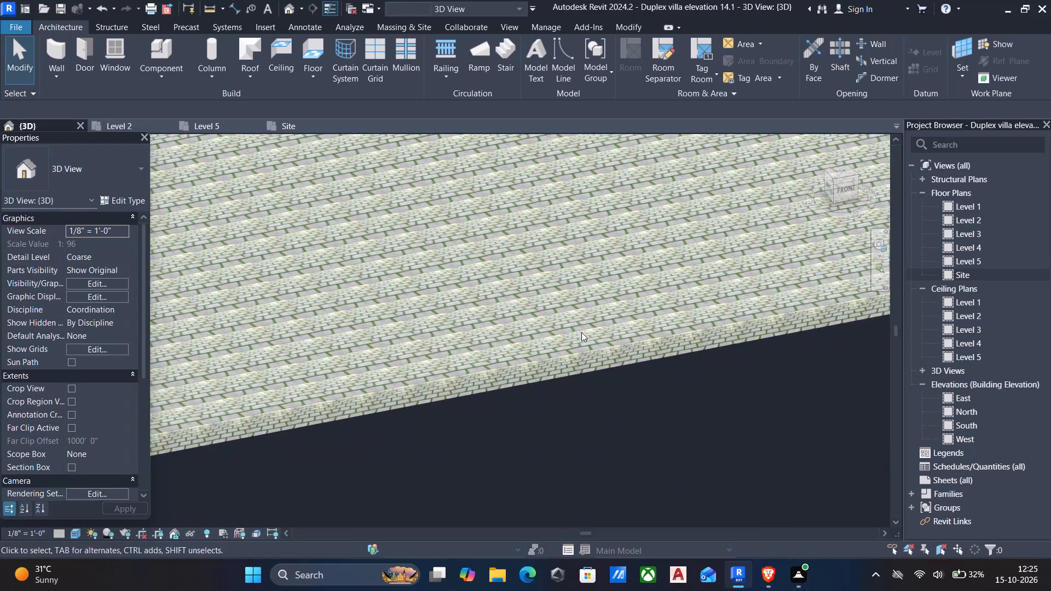
# Set the ground tiles image's sample size to 15'-0" wide and high, and apply it to the ground slab's floor type.
pyautogui.click(567, 347)
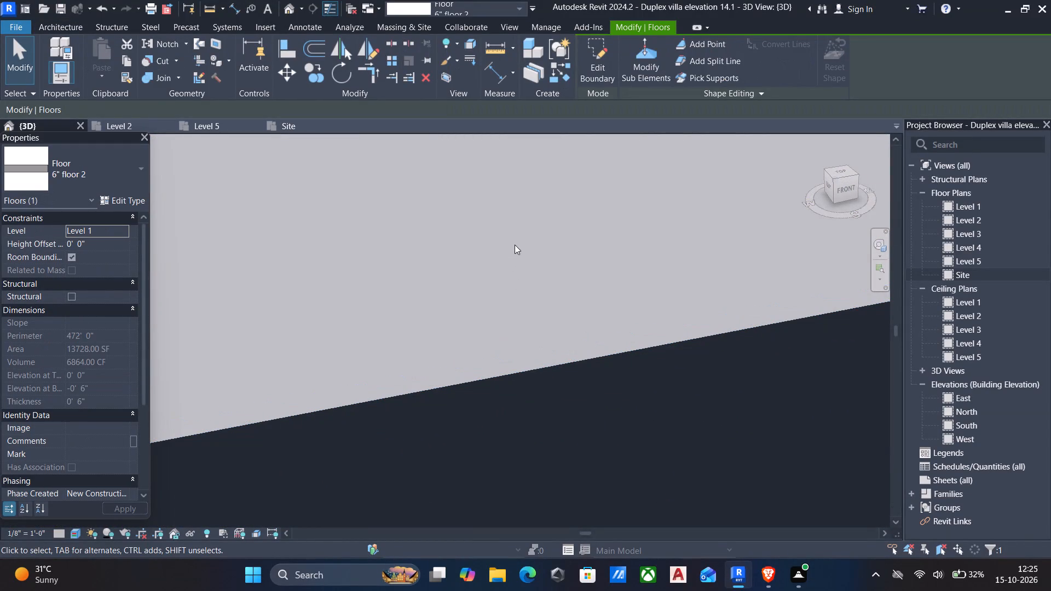
pyautogui.click(113, 198)
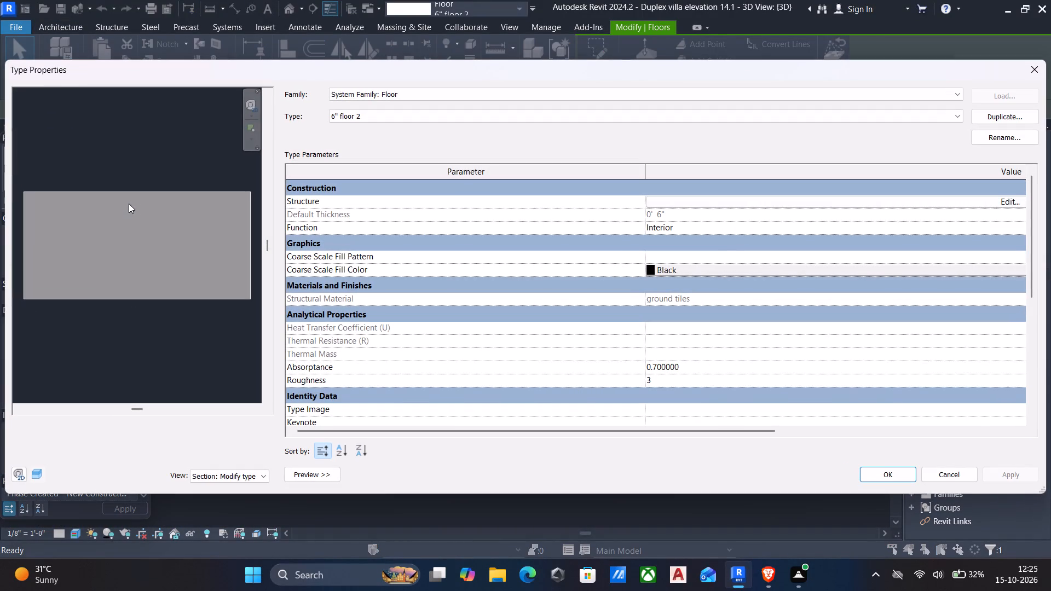
pyautogui.click(1001, 196)
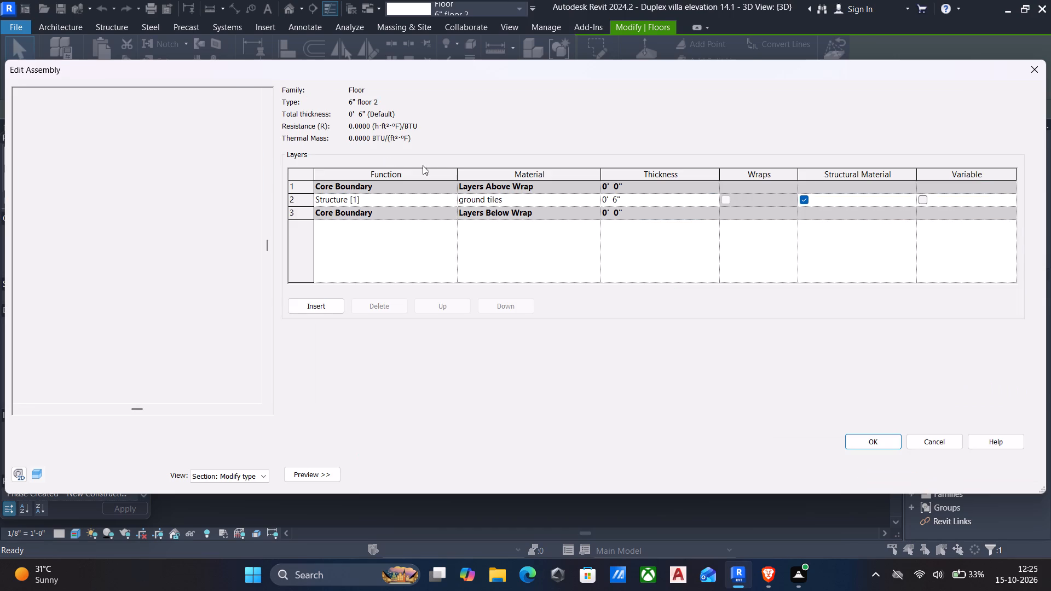
pyautogui.click(597, 199)
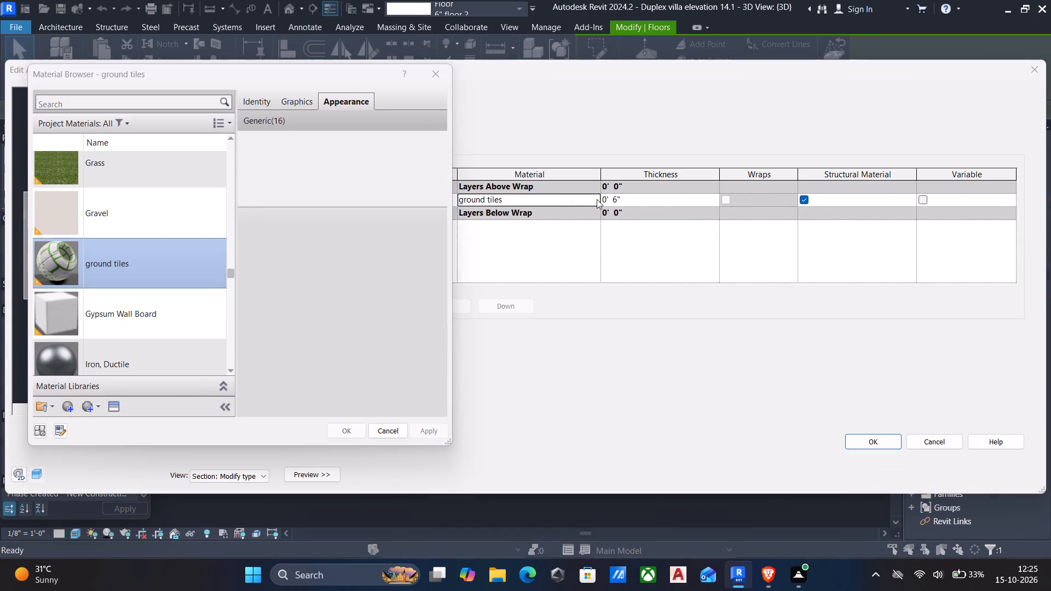
pyautogui.click(405, 263)
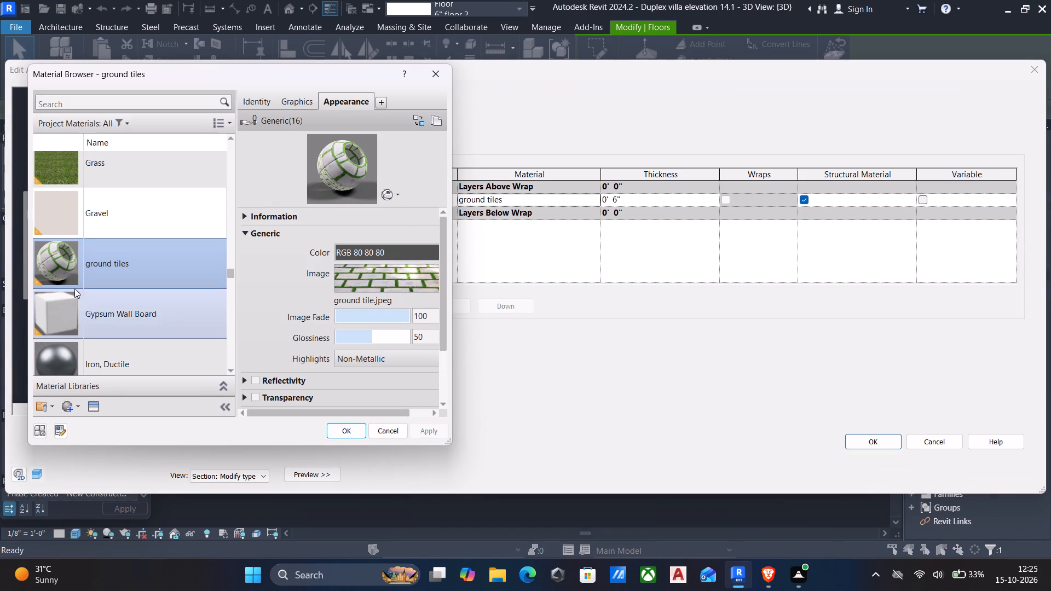
pyautogui.click(391, 275)
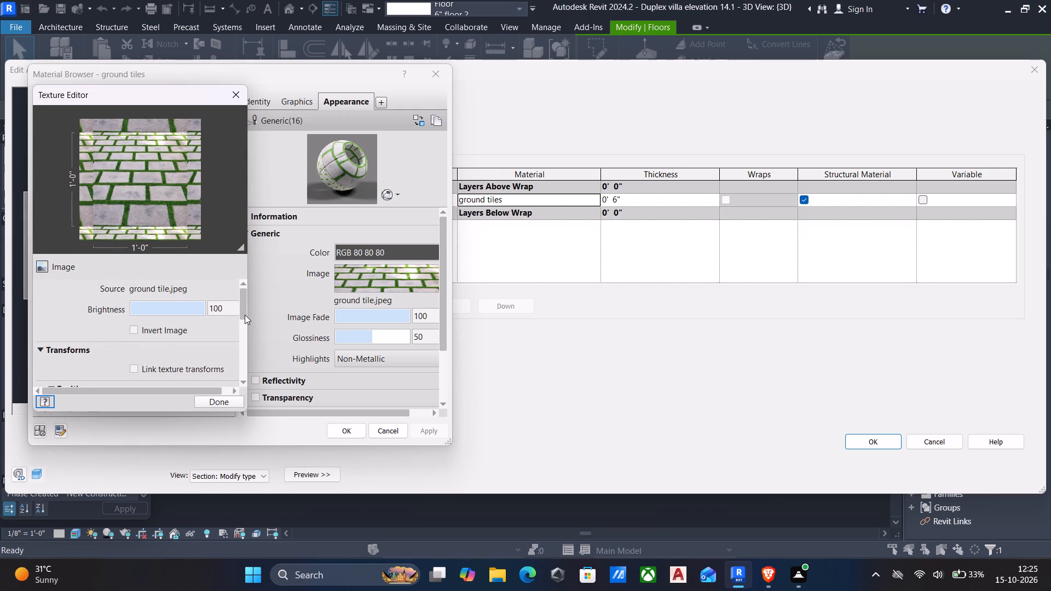
pyautogui.moveTo(244, 315); pyautogui.dragTo(245, 363)
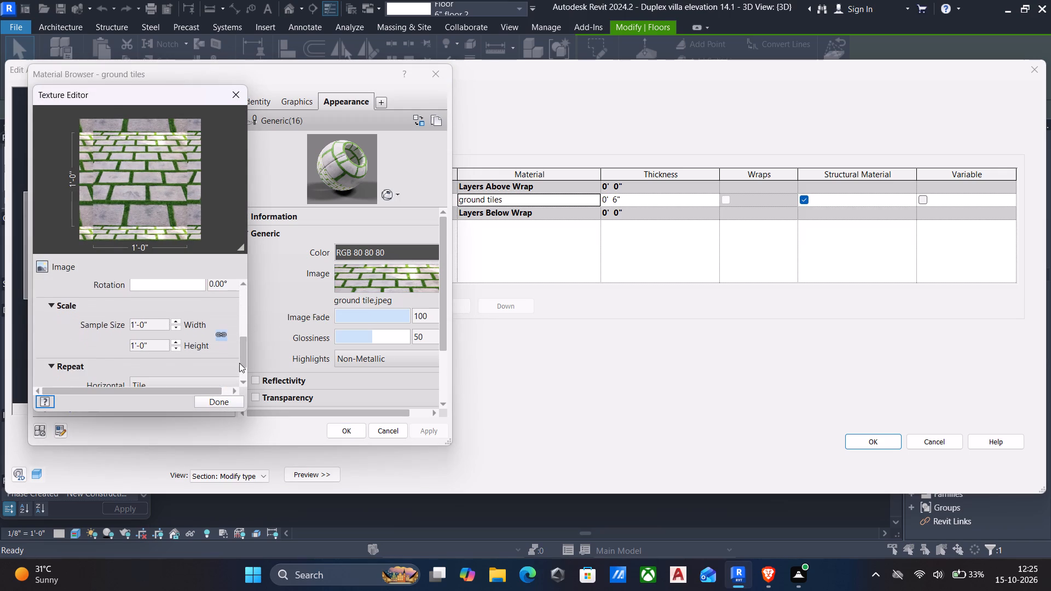
pyautogui.click(164, 312)
pyautogui.moveTo(163, 327); pyautogui.dragTo(87, 333)
pyautogui.write("15'")
pyautogui.press('Return')
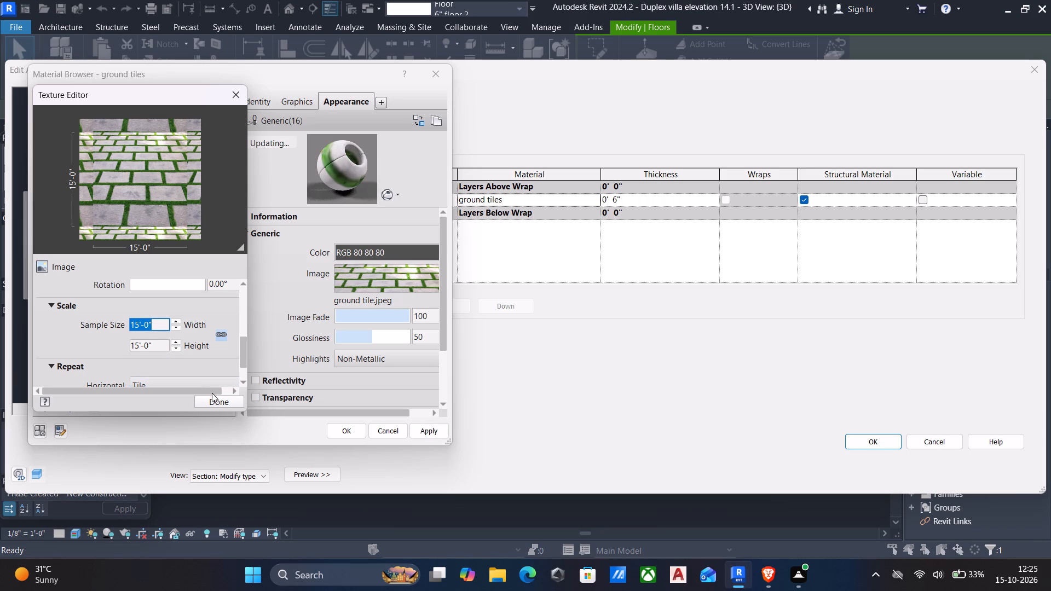
pyautogui.click(213, 397)
pyautogui.click(419, 429)
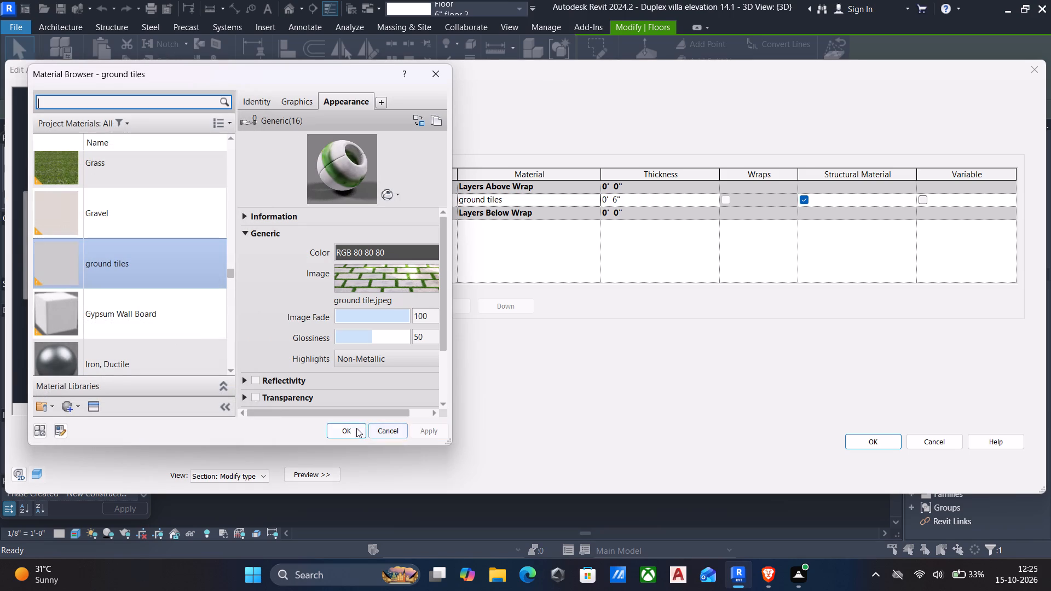
pyautogui.click(356, 428)
pyautogui.click(859, 431)
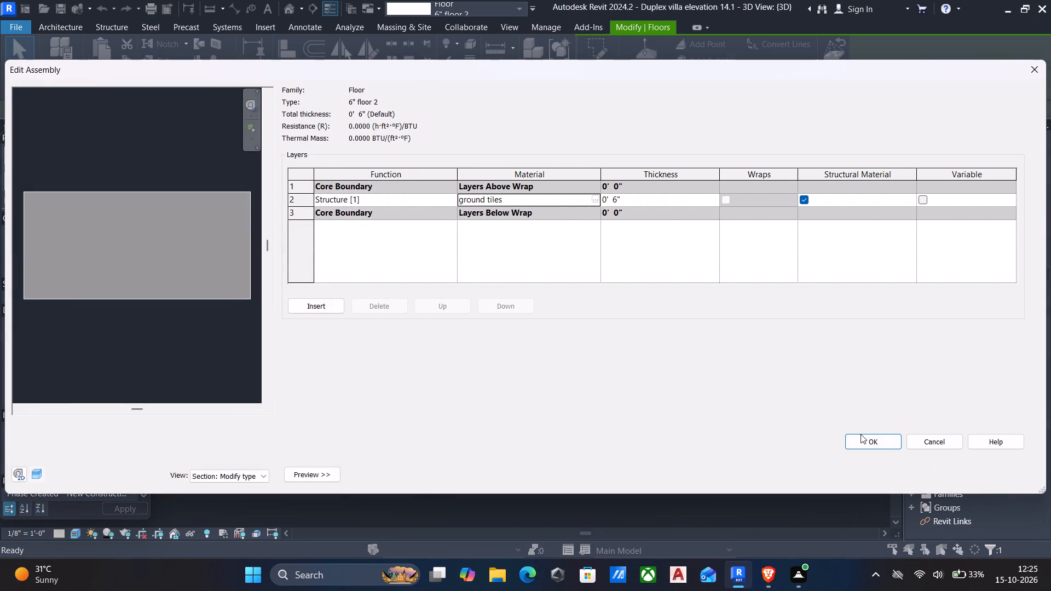
pyautogui.click(861, 434)
pyautogui.click(1002, 471)
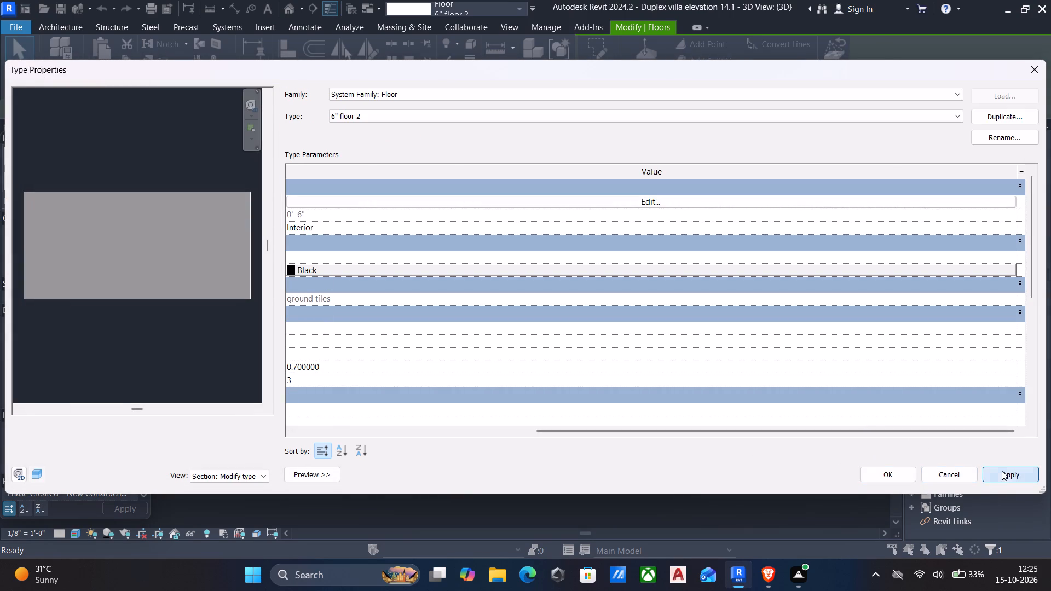
pyautogui.click(911, 472)
pyautogui.scroll(-3, 715, 346)
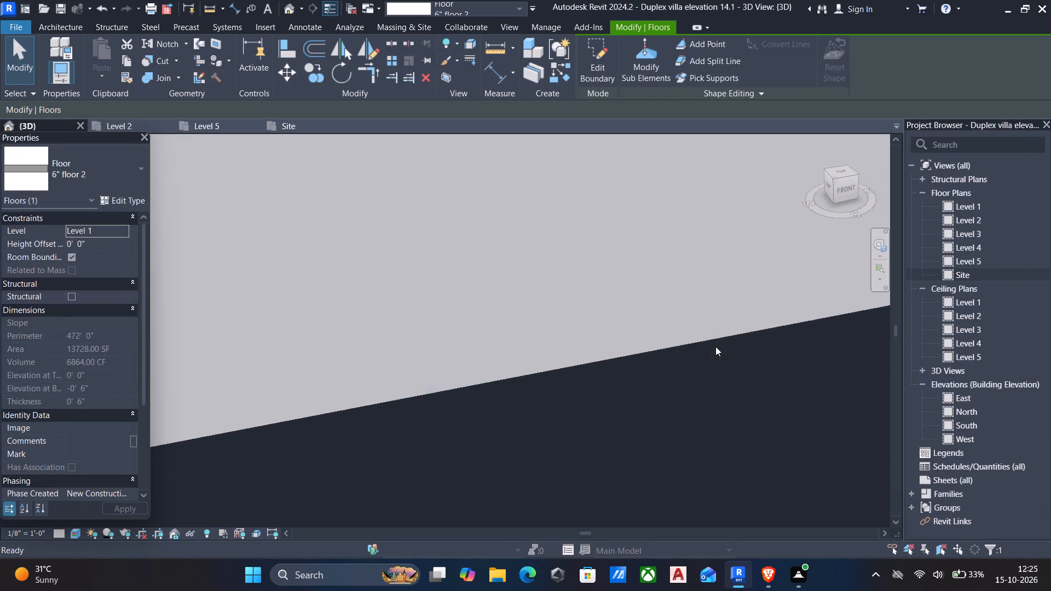
pyautogui.scroll(-3, 715, 346)
pyautogui.press('Escape')
# Inspect the rescaled tile pattern on the ground slab from the villa's front and right sides, checking how the texture repeats.
pyautogui.scroll(-4, 688, 353)
pyautogui.scroll(-5, 570, 317)
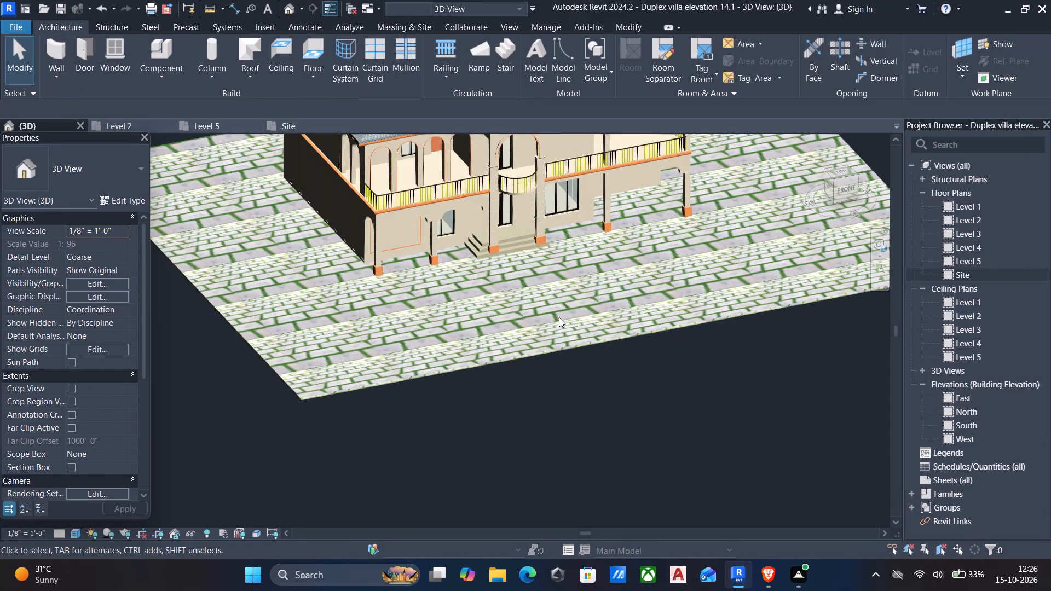
pyautogui.keyDown('shift'); pyautogui.moveTo(559, 317); pyautogui.dragTo(491, 327, button='middle'); pyautogui.keyUp('shift')
pyautogui.scroll(-1, 500, 326)
pyautogui.keyDown('shift'); pyautogui.moveTo(610, 335); pyautogui.dragTo(470, 335, button='middle'); pyautogui.keyUp('shift')
pyautogui.scroll(4, 504, 325)
pyautogui.scroll(12, 650, 326)
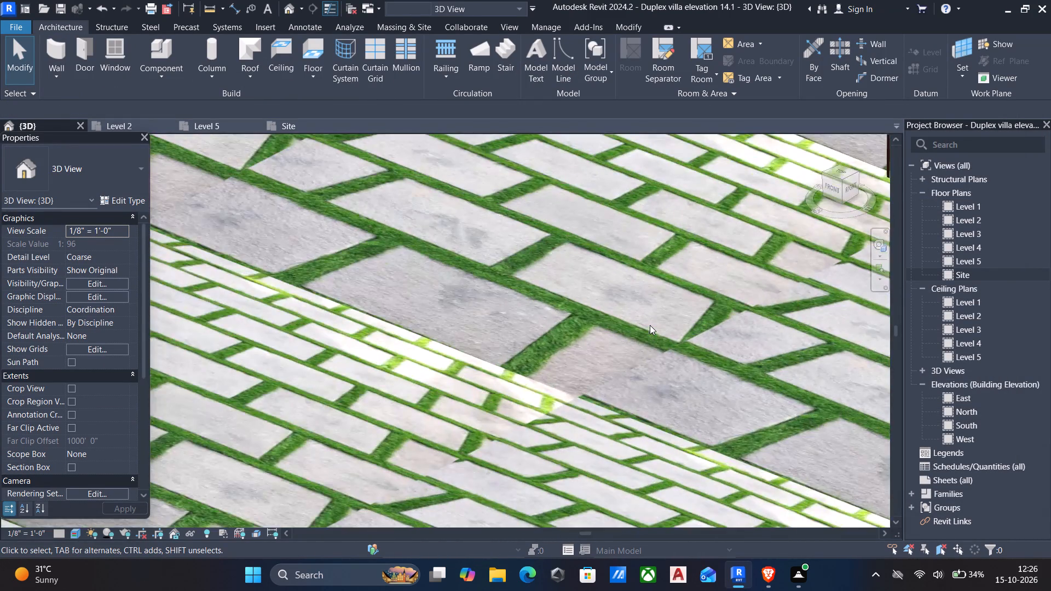
pyautogui.scroll(9, 650, 325)
pyautogui.scroll(-10, 650, 325)
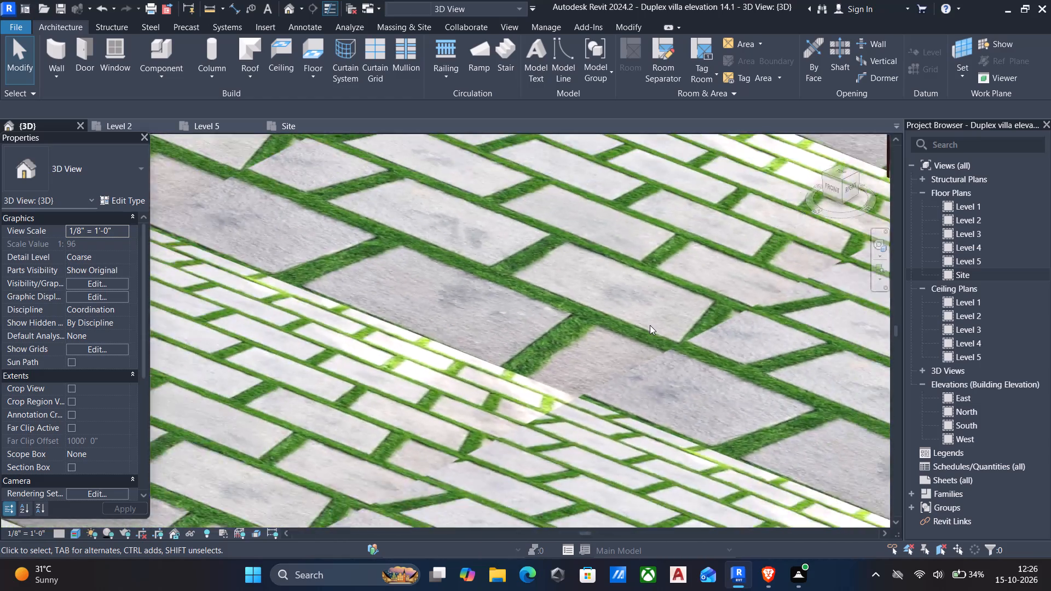
pyautogui.scroll(-13, 650, 325)
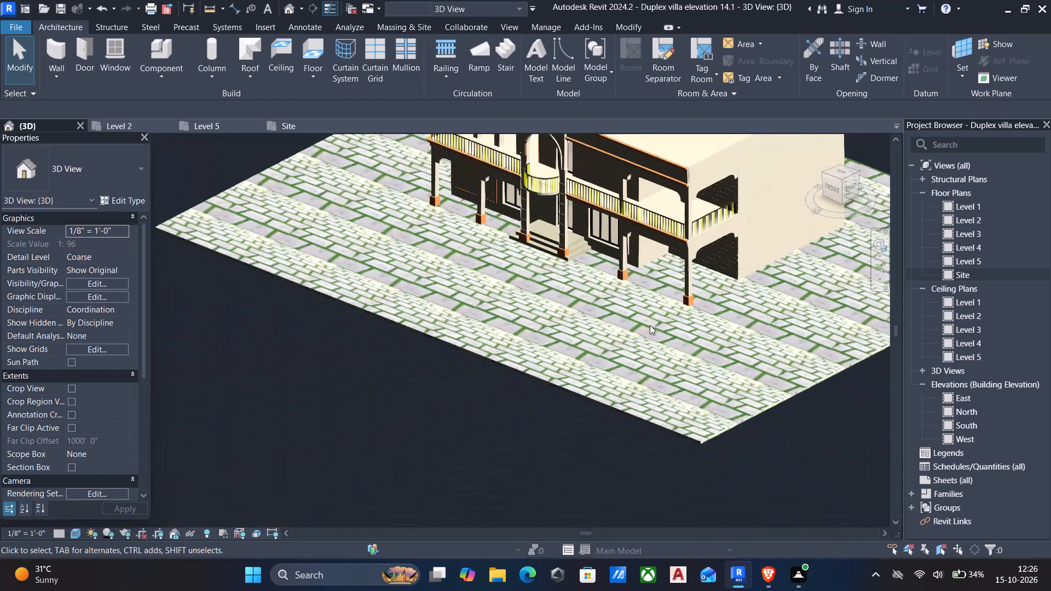
pyautogui.keyDown('shift'); pyautogui.moveTo(632, 339); pyautogui.dragTo(505, 361, button='middle'); pyautogui.keyUp('shift')
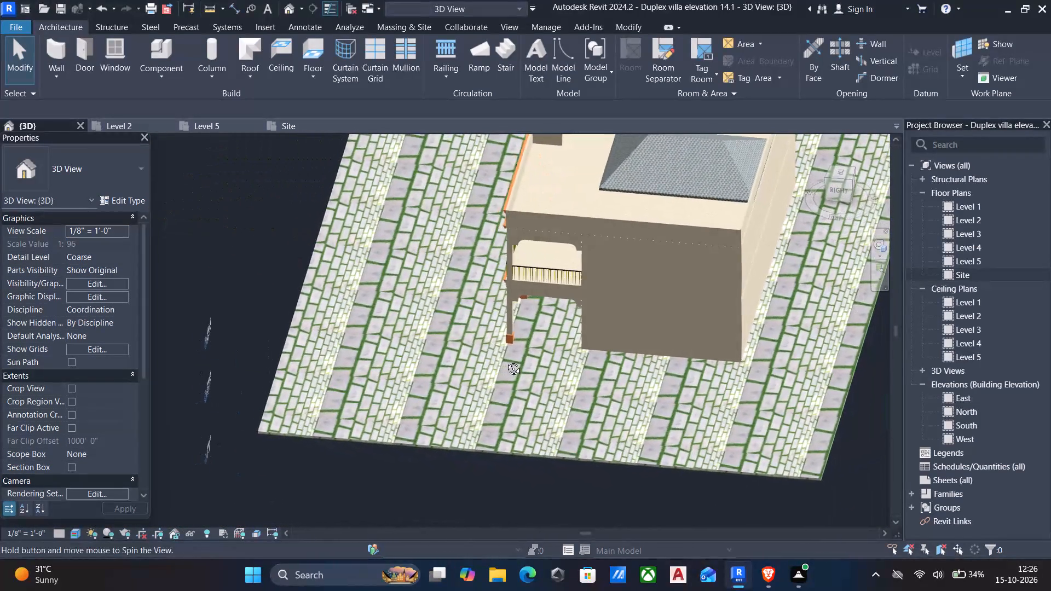
pyautogui.keyDown('shift'); pyautogui.moveTo(505, 361); pyautogui.dragTo(506, 360, button='middle'); pyautogui.keyUp('shift')
pyautogui.scroll(5, 320, 386)
pyautogui.scroll(5, 403, 372)
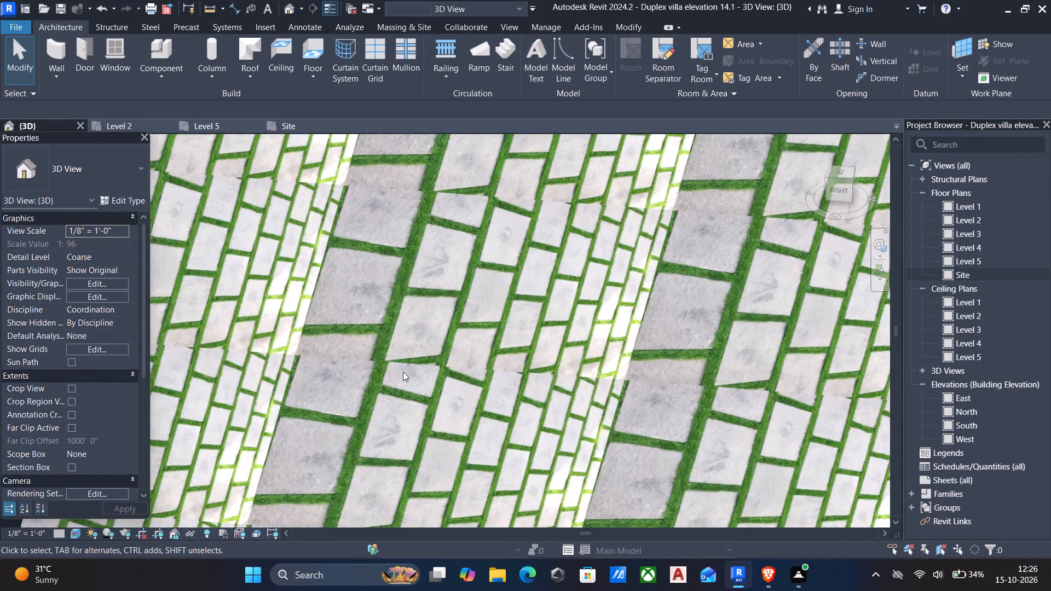
pyautogui.scroll(-11, 501, 392)
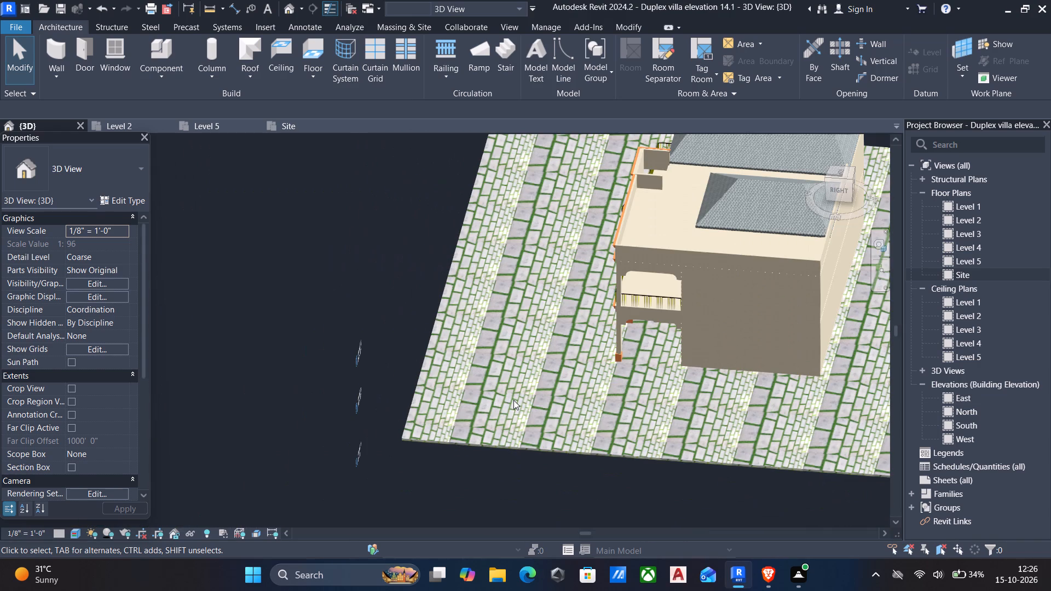
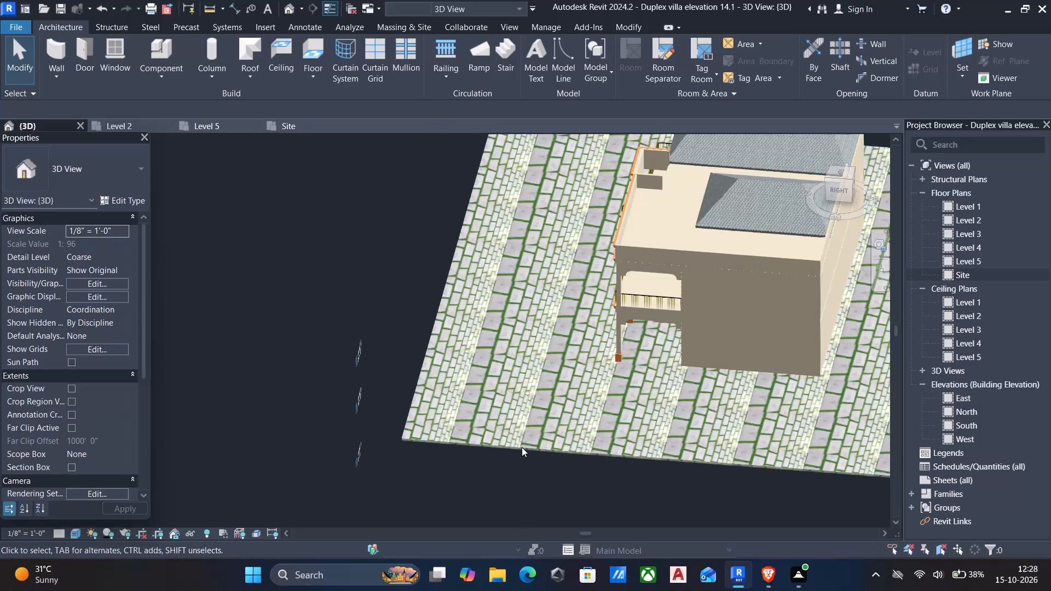
# Replace the appearance image of the ground slab's ground tiles material with ground.jpeg, removing the existing image first.
pyautogui.click(130, 197)
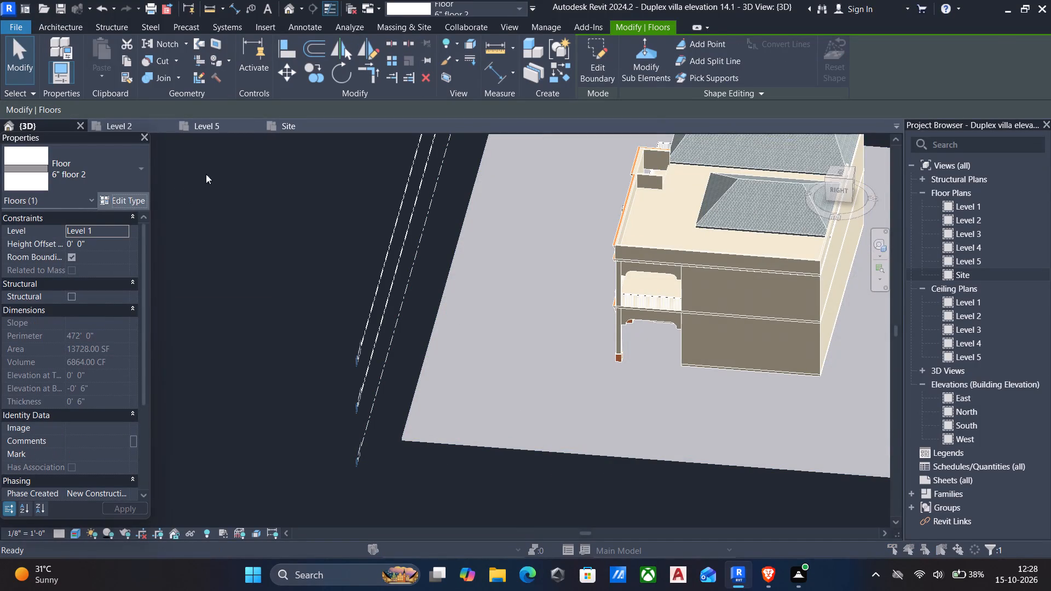
pyautogui.click(1006, 199)
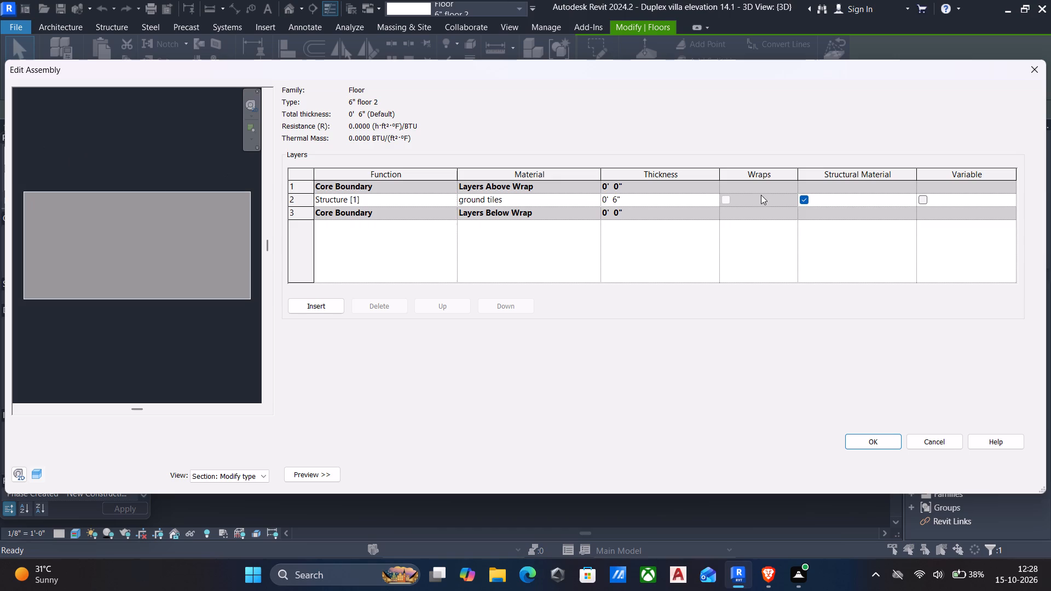
pyautogui.click(595, 199)
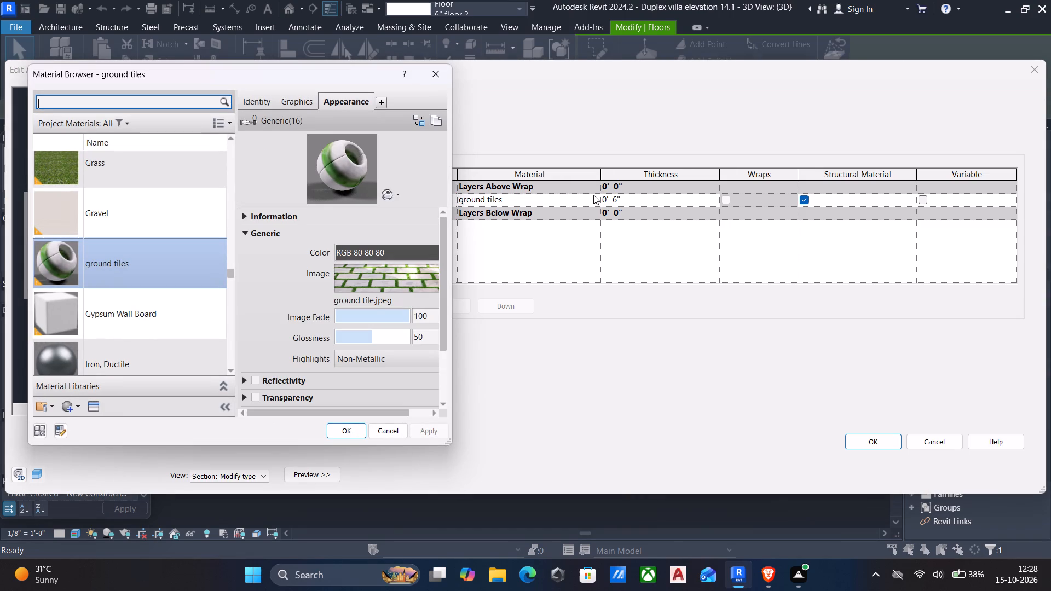
pyautogui.click(417, 271)
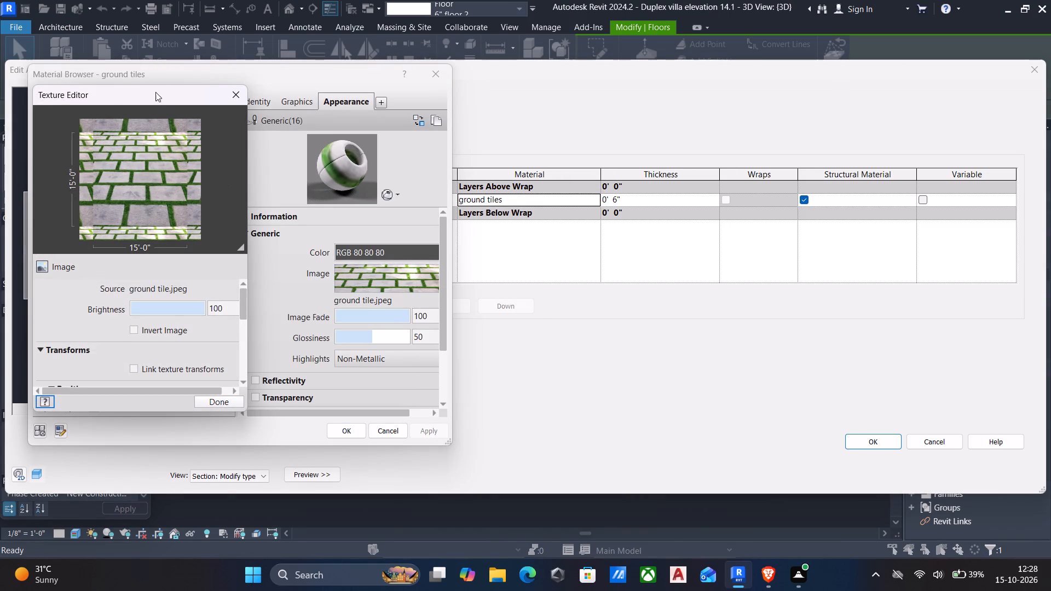
pyautogui.click(231, 95)
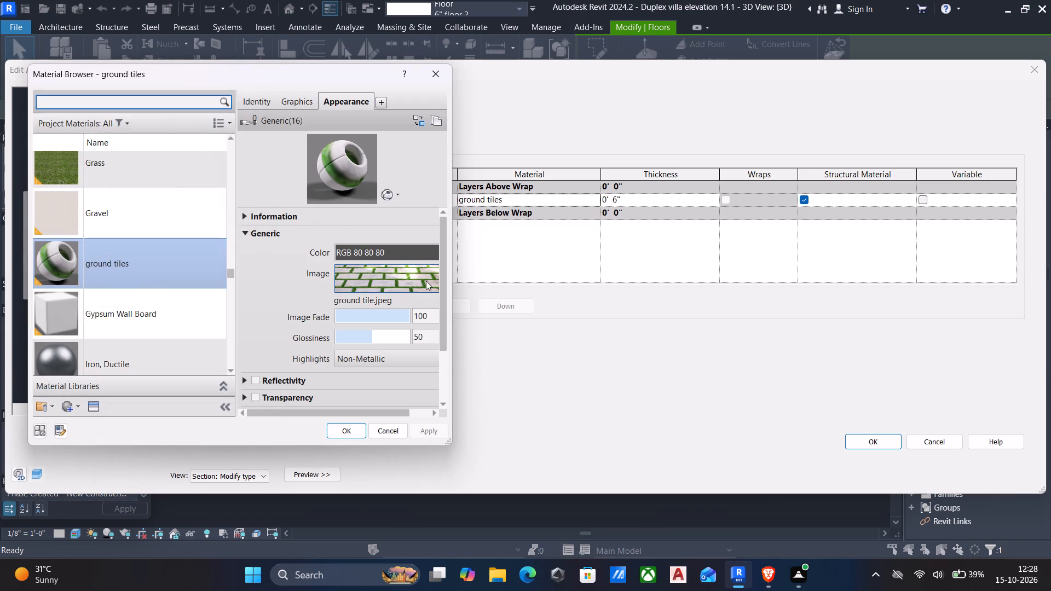
pyautogui.rightClick(419, 275)
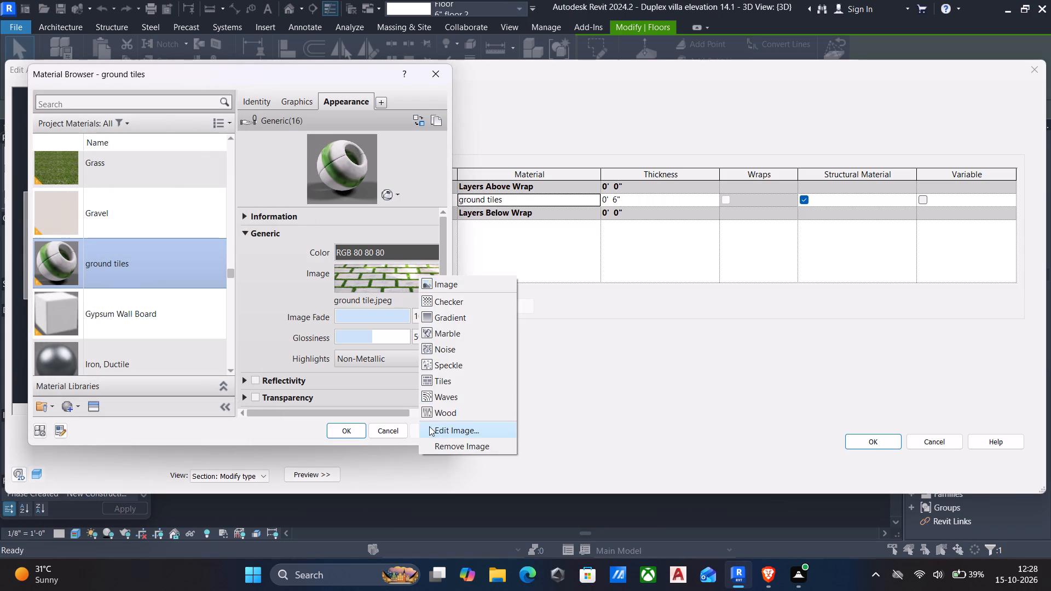
pyautogui.click(436, 442)
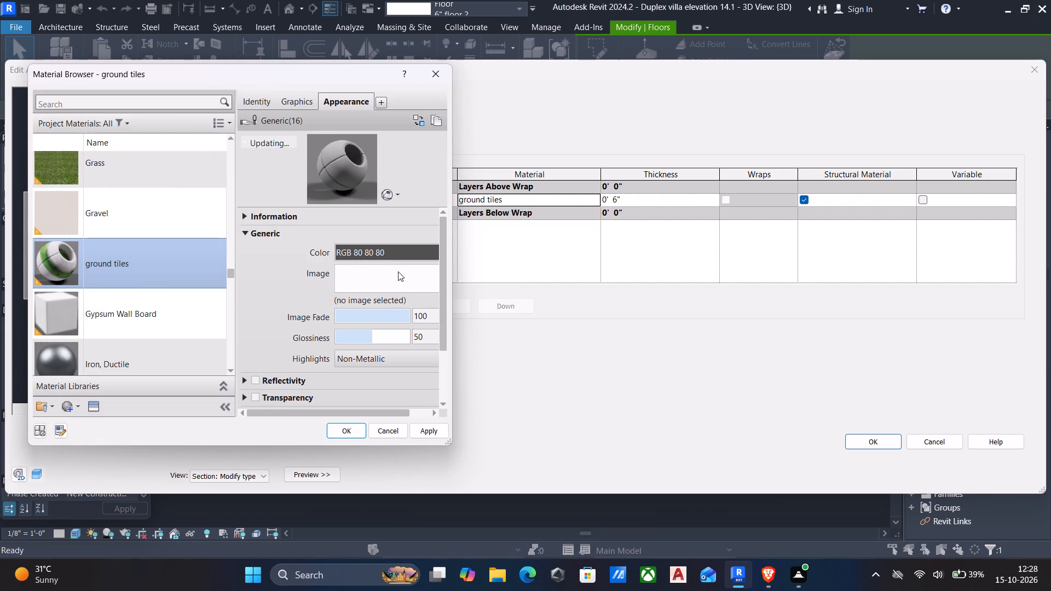
pyautogui.click(398, 271)
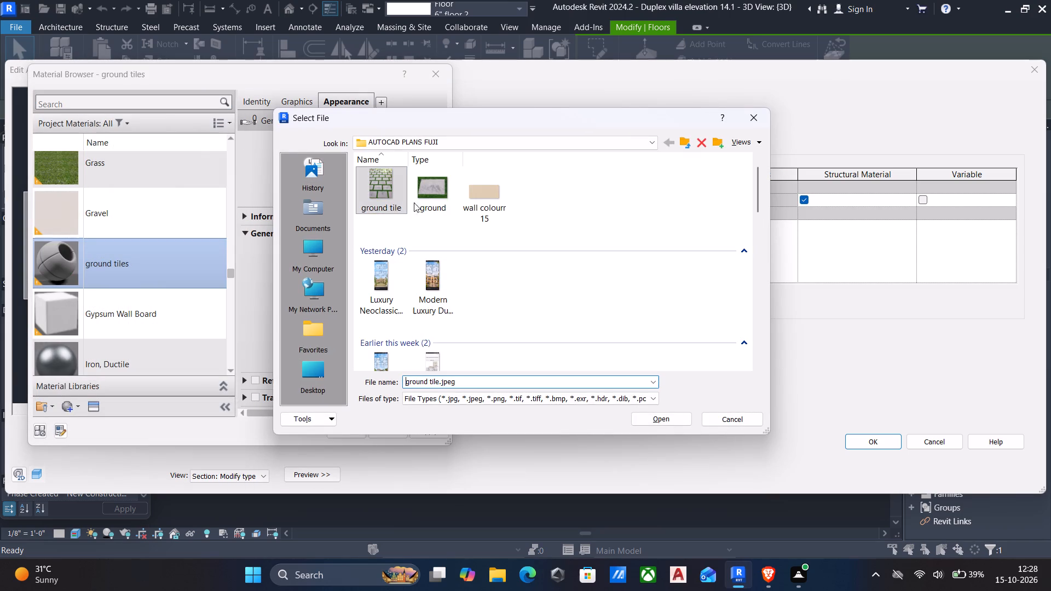
pyautogui.click(419, 187)
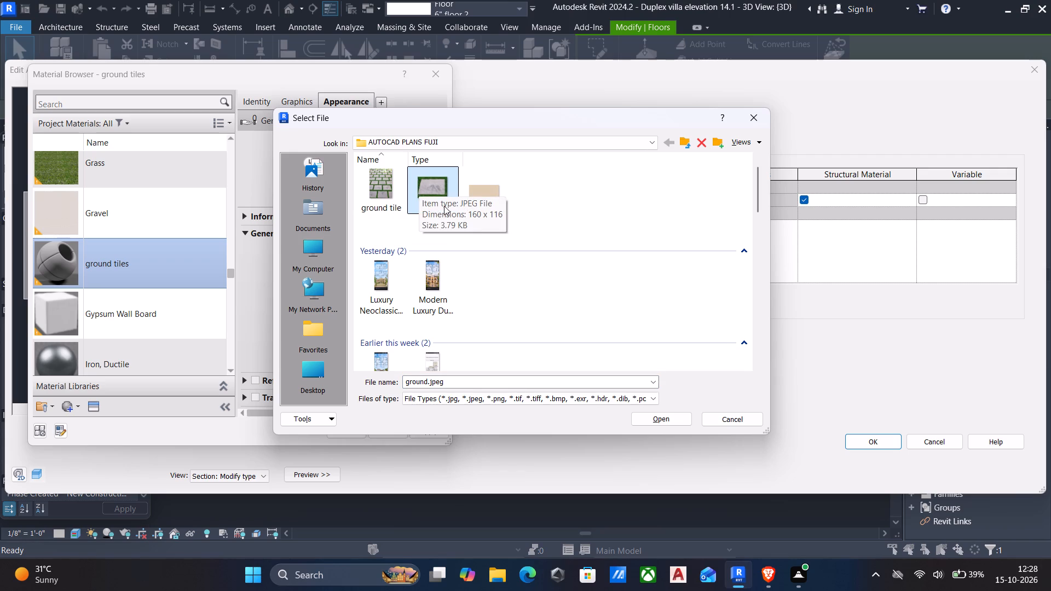
pyautogui.click(646, 416)
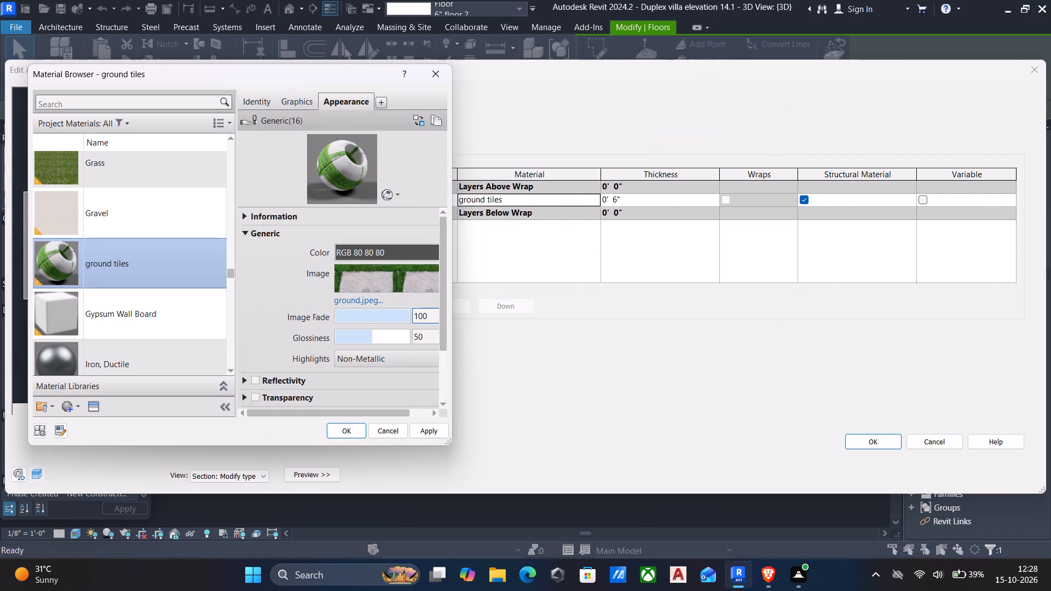
# Set the ground.jpeg texture's sample width to 5' and apply the material to the 6" floor 2 type.
pyautogui.click(407, 285)
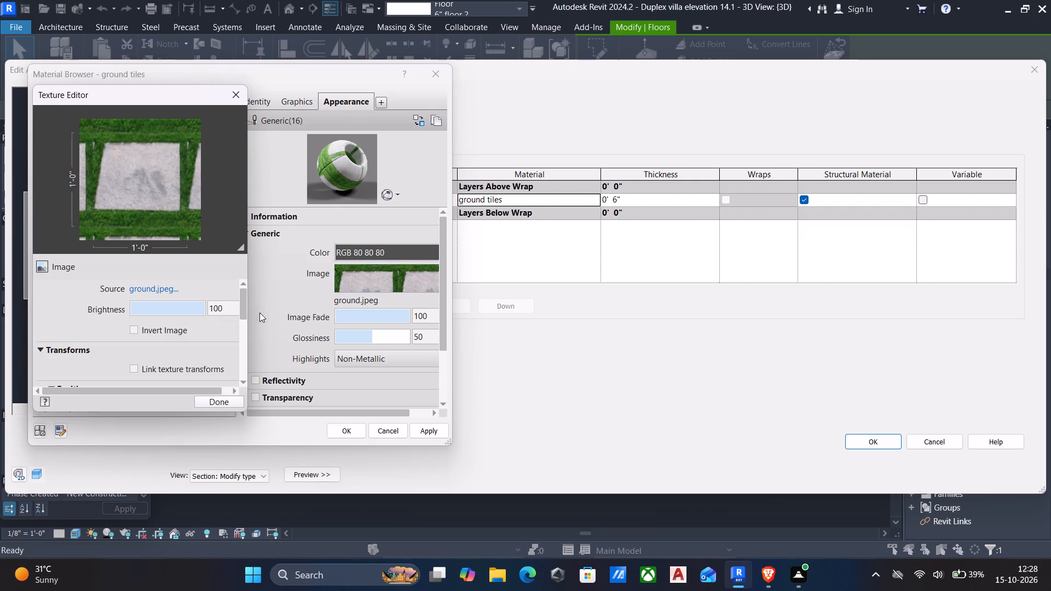
pyautogui.click(247, 312)
pyautogui.moveTo(244, 319); pyautogui.dragTo(247, 338)
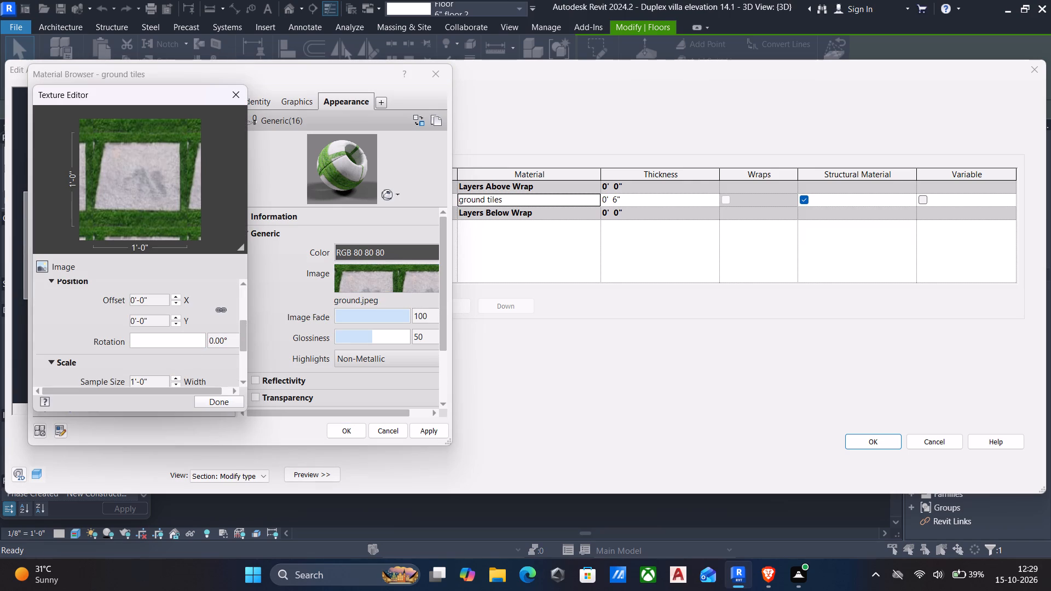
pyautogui.moveTo(160, 378); pyautogui.dragTo(197, 390)
pyautogui.write("5'")
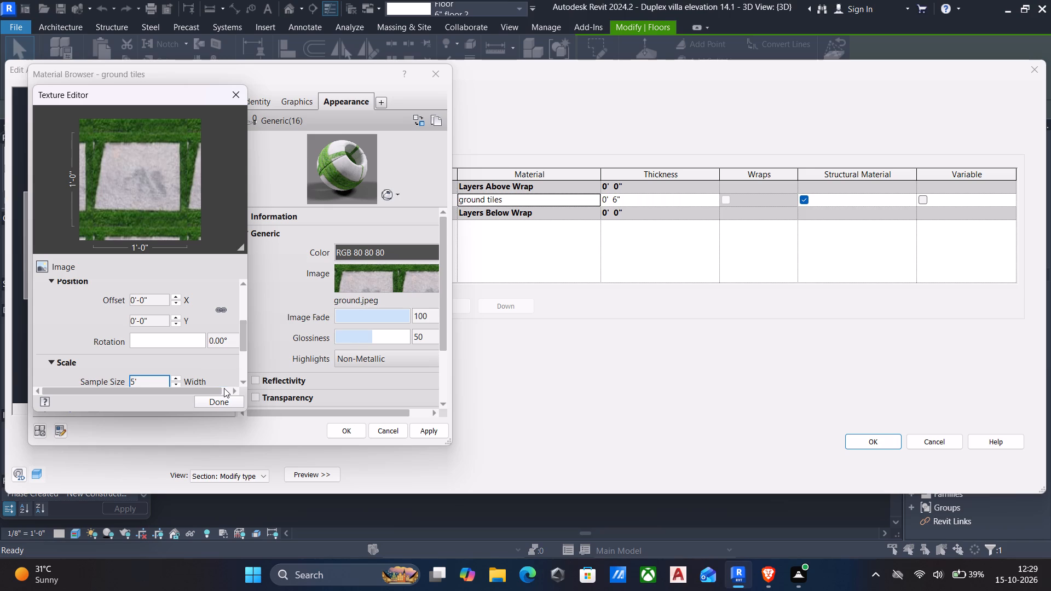
pyautogui.scroll(-2, 200, 375)
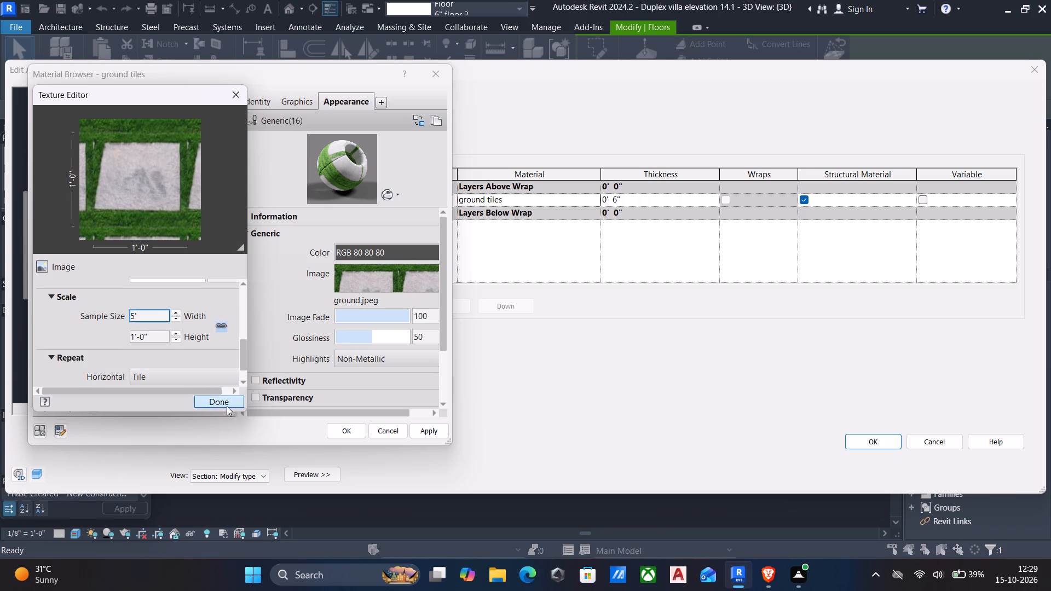
pyautogui.click(227, 406)
pyautogui.click(435, 431)
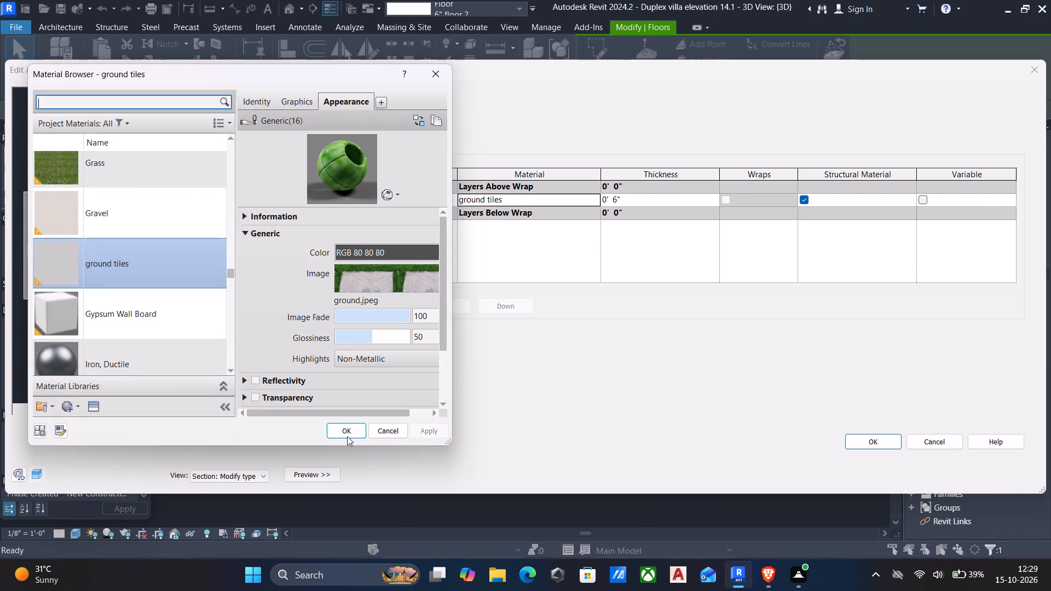
pyautogui.click(346, 435)
pyautogui.click(859, 436)
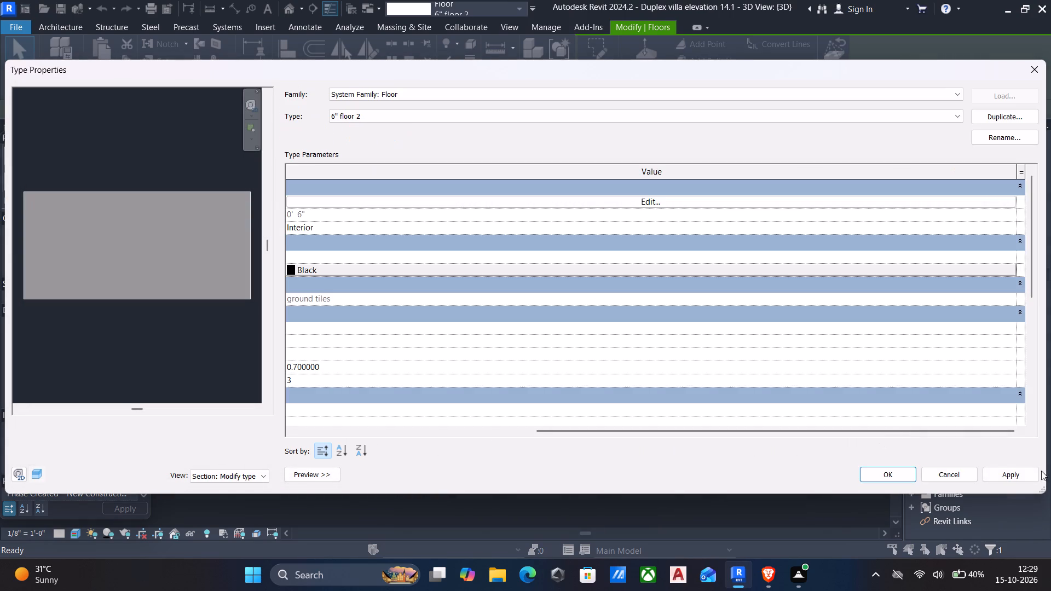
pyautogui.click(1026, 472)
pyautogui.click(873, 477)
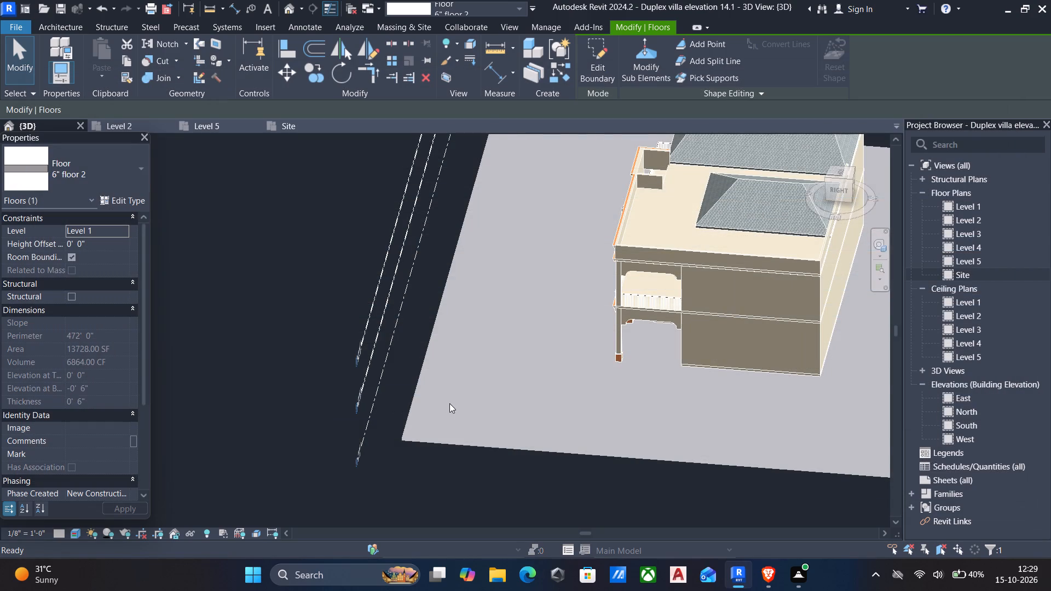
pyautogui.press('Escape')
# Examine the new paver and grass pattern on the ground slab around the villa, both close up and from a distance.
pyautogui.moveTo(515, 399); pyautogui.dragTo(449, 346, button='middle')
pyautogui.scroll(-4, 449, 346)
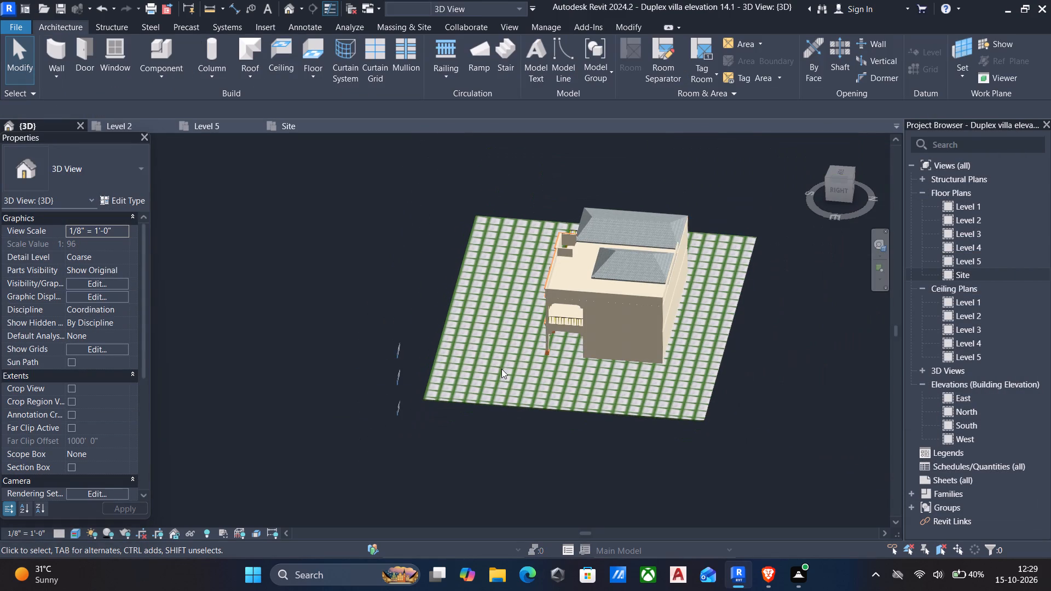
pyautogui.keyDown('shift'); pyautogui.moveTo(501, 369); pyautogui.dragTo(763, 341, button='middle'); pyautogui.keyUp('shift')
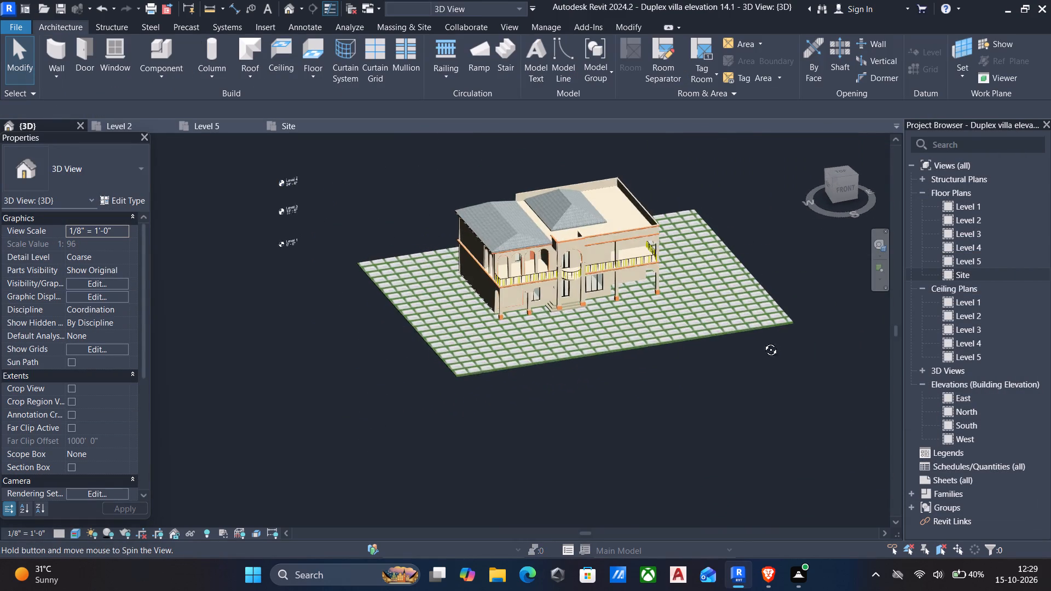
pyautogui.keyDown('shift'); pyautogui.moveTo(763, 341); pyautogui.dragTo(780, 378, button='middle'); pyautogui.keyUp('shift')
pyautogui.scroll(6, 662, 379)
pyautogui.scroll(6, 541, 333)
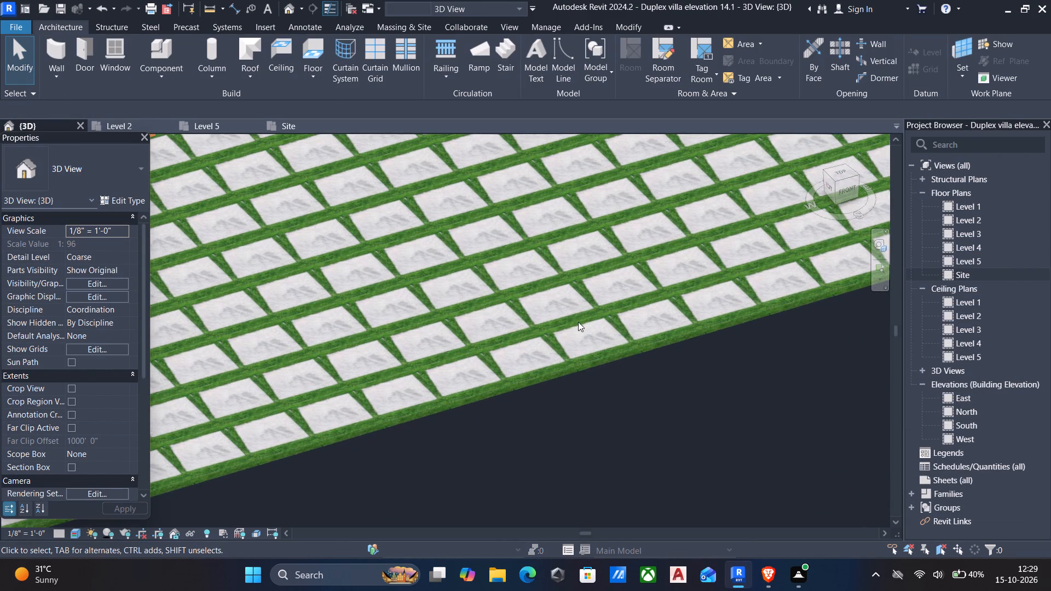
pyautogui.scroll(6, 581, 312)
pyautogui.scroll(6, 563, 265)
pyautogui.scroll(-5, 560, 258)
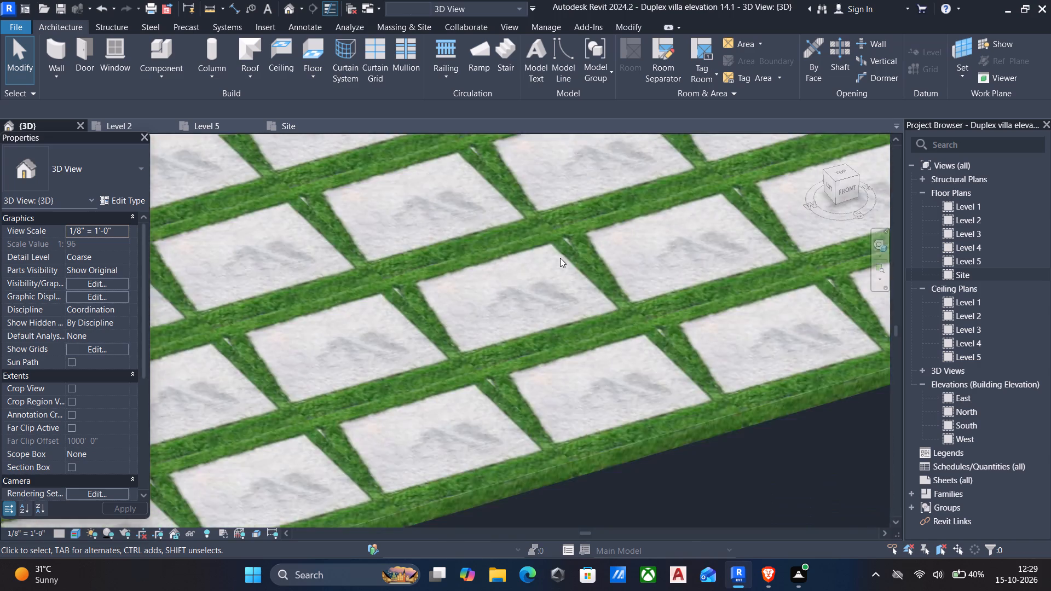
pyautogui.scroll(-14, 560, 258)
pyautogui.keyDown('shift'); pyautogui.moveTo(560, 258); pyautogui.dragTo(534, 161, button='middle'); pyautogui.keyUp('shift')
pyautogui.moveTo(534, 175); pyautogui.dragTo(553, 242, button='middle')
pyautogui.scroll(-4, 553, 245)
pyautogui.keyDown('shift'); pyautogui.moveTo(535, 243); pyautogui.dragTo(544, 300, button='middle'); pyautogui.keyUp('shift')
pyautogui.moveTo(506, 255); pyautogui.dragTo(509, 236, button='middle')
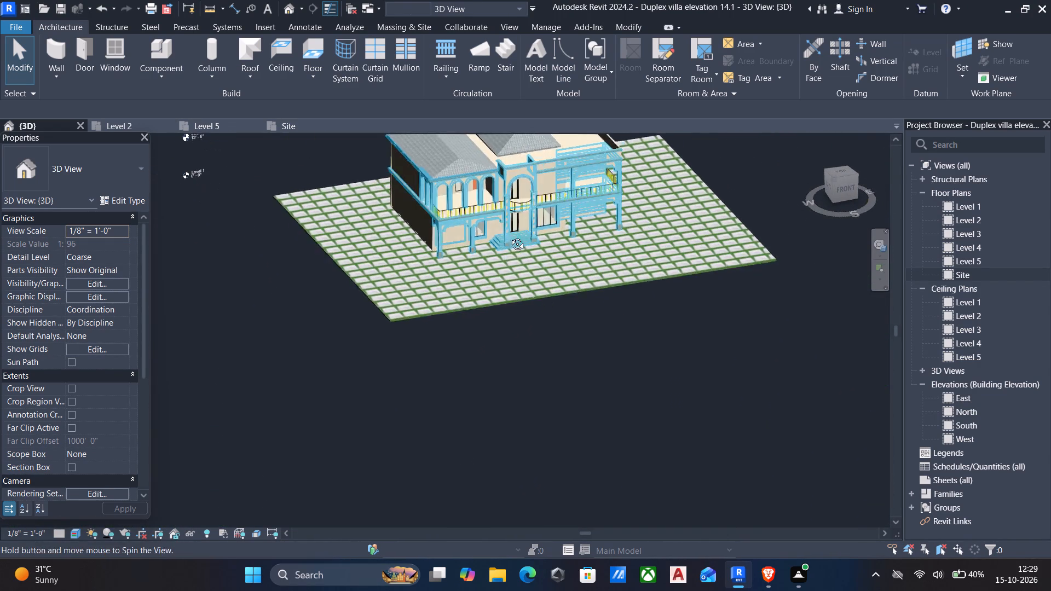
pyautogui.moveTo(509, 236); pyautogui.dragTo(512, 216, button='middle')
pyautogui.moveTo(492, 234); pyautogui.dragTo(488, 304, button='middle')
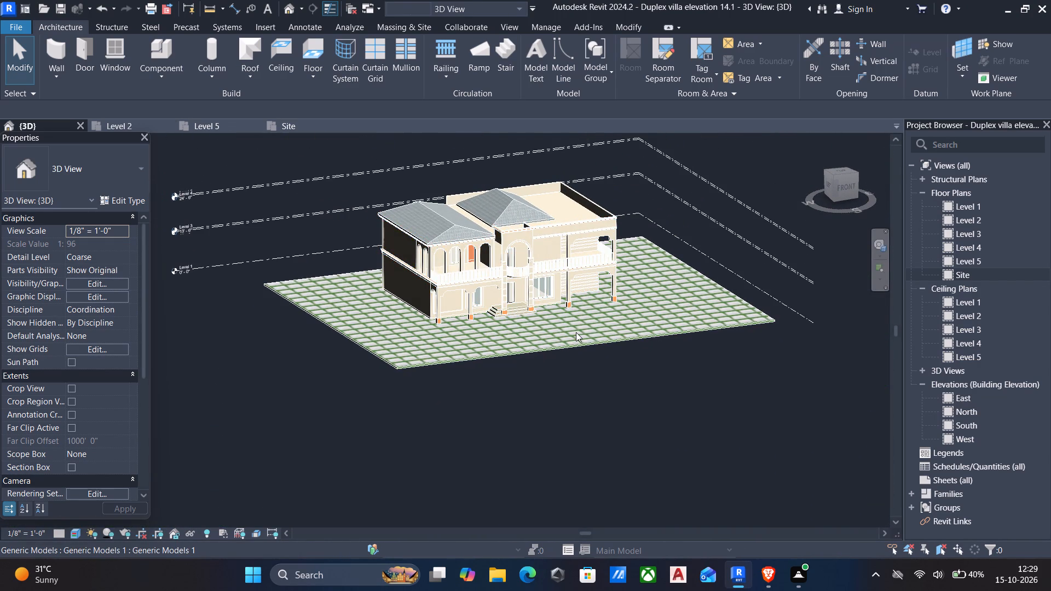
pyautogui.moveTo(575, 332); pyautogui.dragTo(570, 358, button='middle')
pyautogui.moveTo(575, 358); pyautogui.dragTo(567, 320, button='middle')
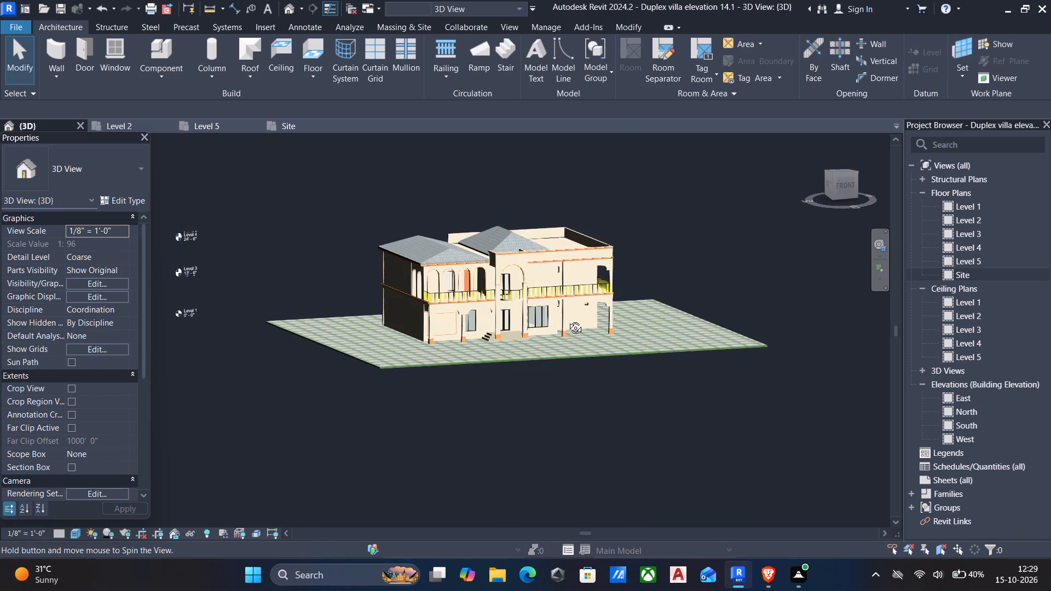
pyautogui.moveTo(567, 320); pyautogui.dragTo(561, 321, button='middle')
pyautogui.scroll(3, 559, 320)
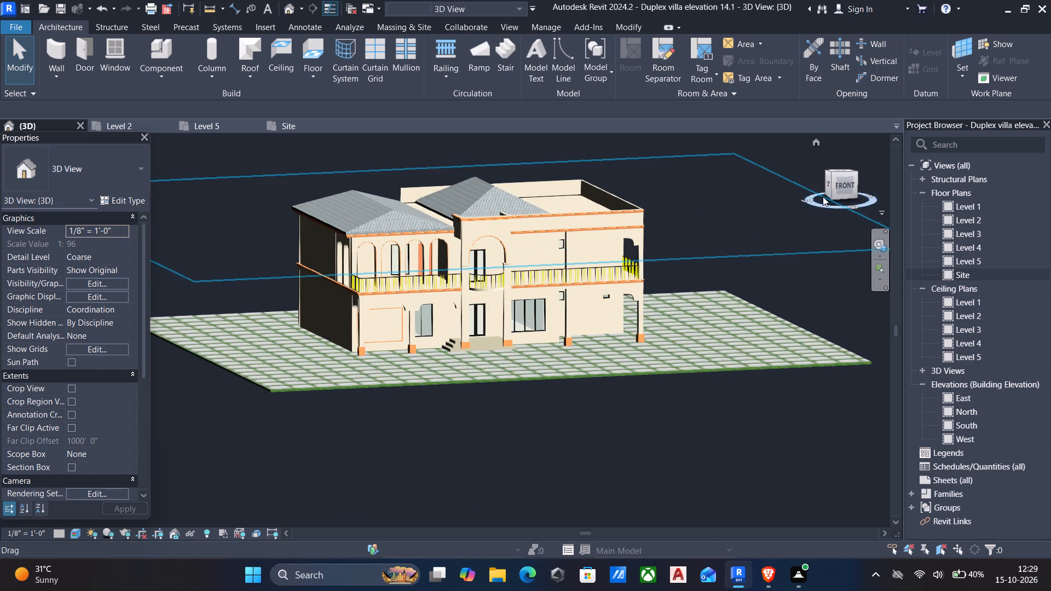
# Review the villa's front elevation straight on and slightly from above, checking the facade openings against the tiled ground.
pyautogui.click(840, 188)
pyautogui.scroll(2, 452, 334)
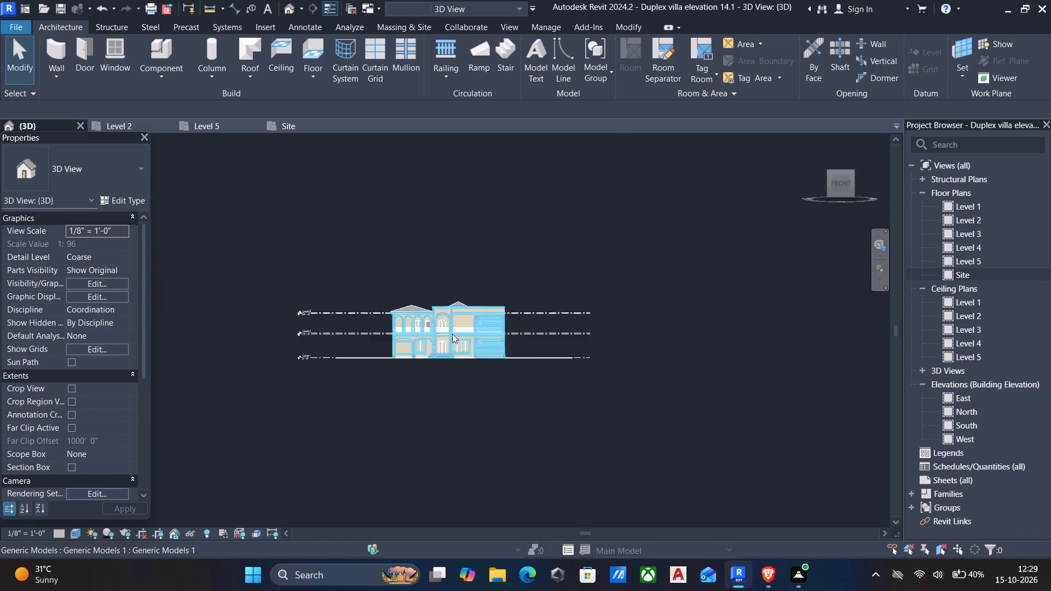
pyautogui.scroll(4, 452, 334)
pyautogui.keyDown('shift'); pyautogui.moveTo(457, 358); pyautogui.dragTo(456, 359, button='middle'); pyautogui.keyUp('shift')
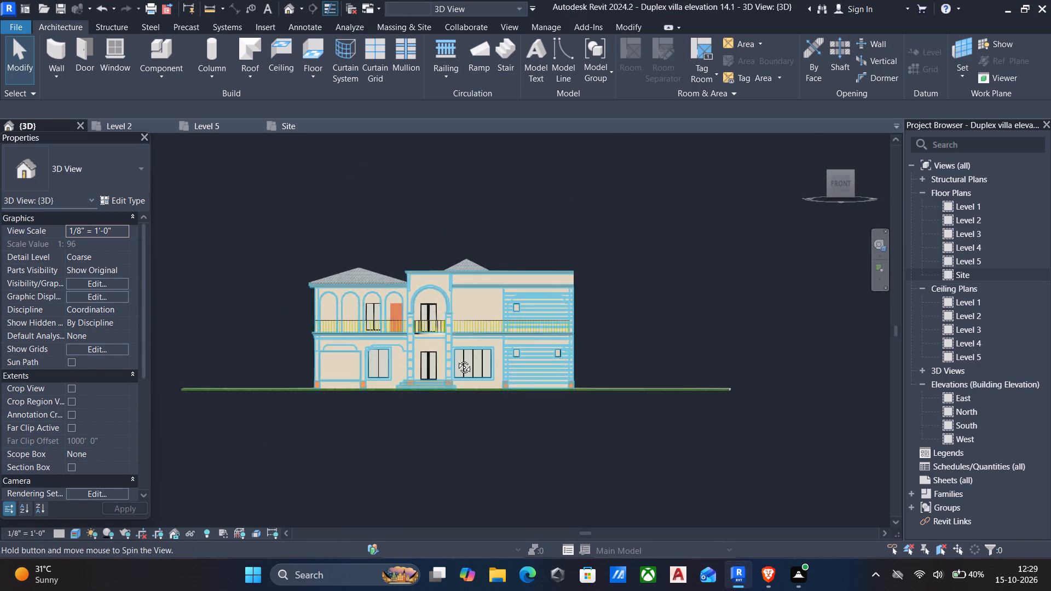
pyautogui.keyDown('shift'); pyautogui.moveTo(456, 359); pyautogui.dragTo(442, 366, button='middle'); pyautogui.keyUp('shift')
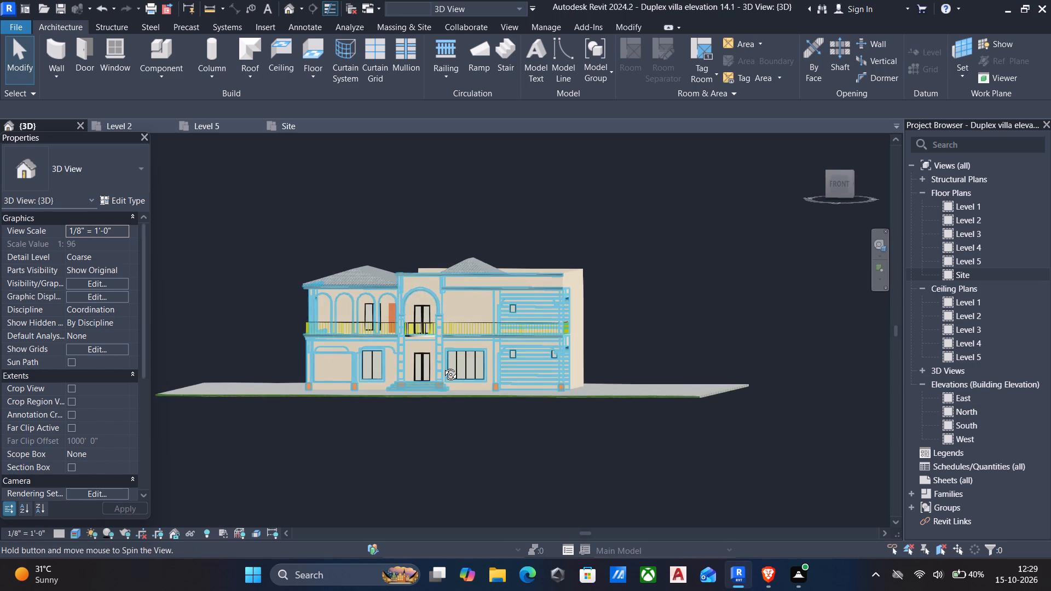
pyautogui.keyDown('shift'); pyautogui.moveTo(442, 366); pyautogui.dragTo(443, 378, button='middle'); pyautogui.keyUp('shift')
pyautogui.moveTo(435, 378); pyautogui.dragTo(445, 364, button='middle')
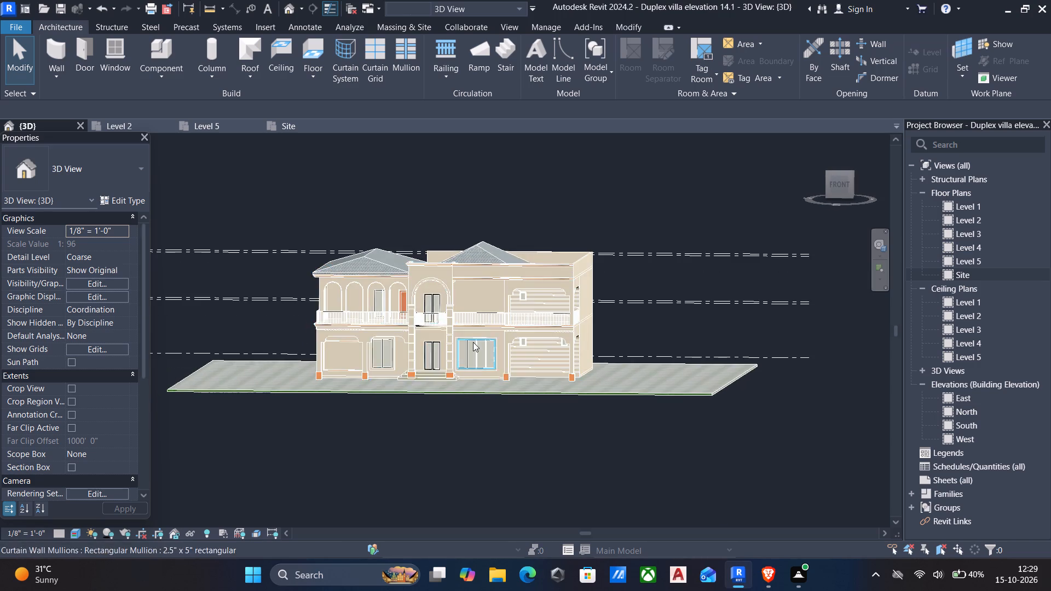
pyautogui.scroll(3, 481, 334)
pyautogui.moveTo(386, 347); pyautogui.dragTo(464, 341, button='middle')
pyautogui.scroll(-1, 464, 341)
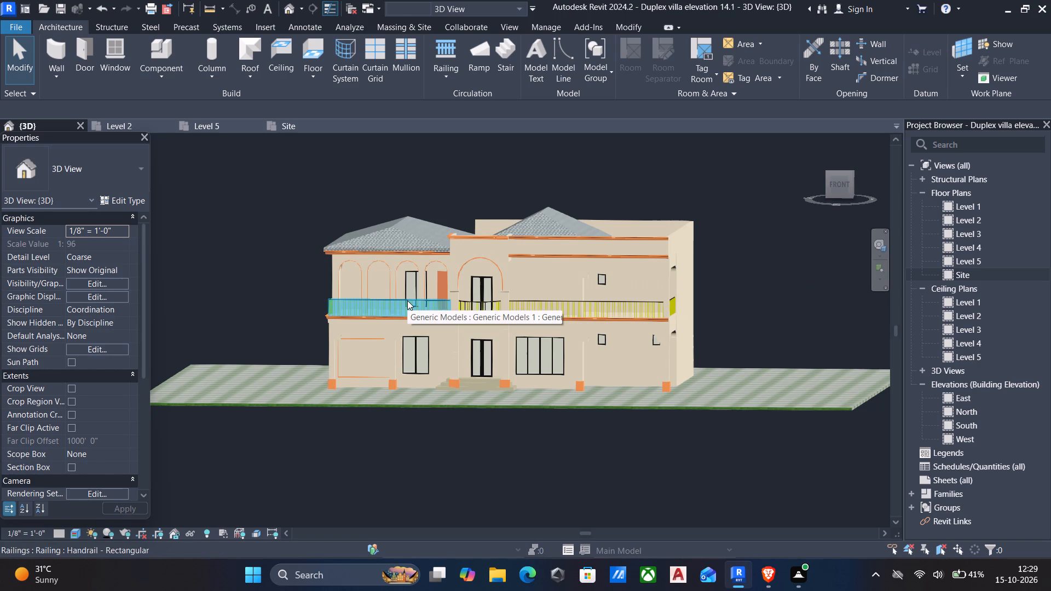
# Open the Level 3 floor plan and inspect the placement of the small fixed window in the set-back front wall.
pyautogui.doubleClick(976, 228)
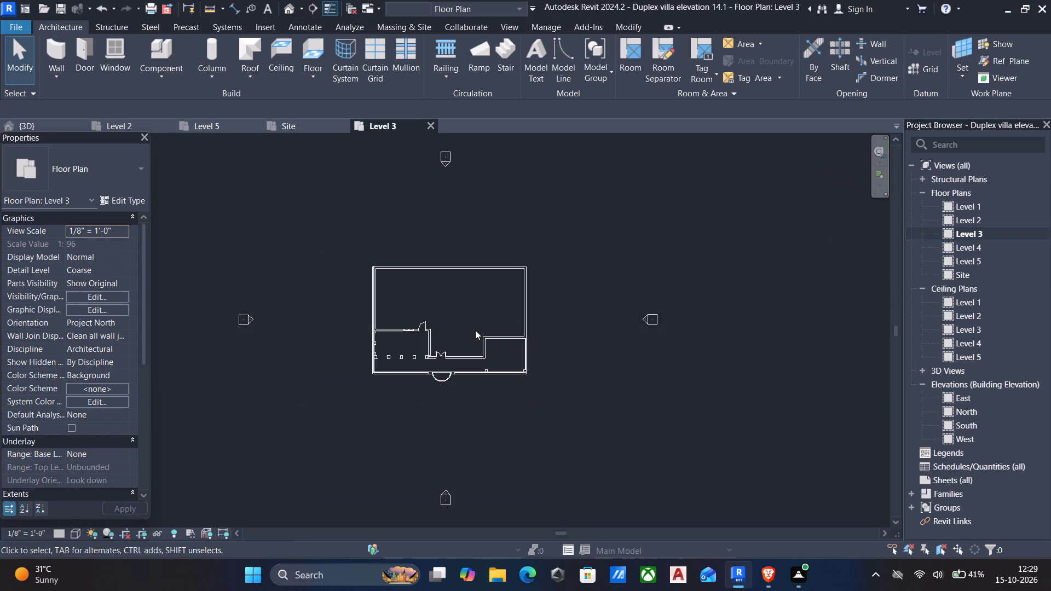
pyautogui.scroll(8, 498, 341)
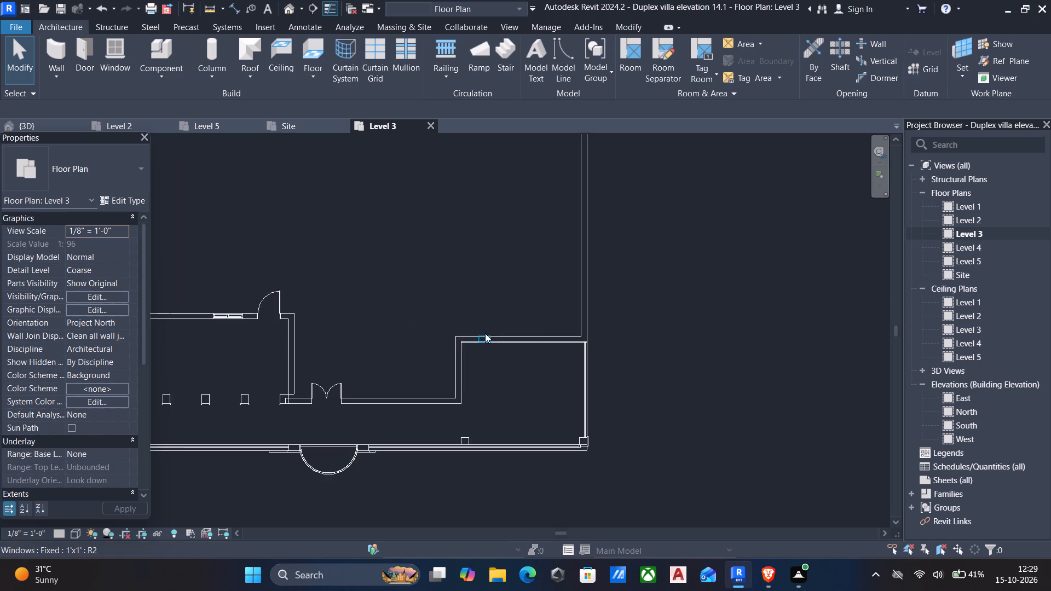
pyautogui.scroll(5, 485, 335)
pyautogui.click(488, 342)
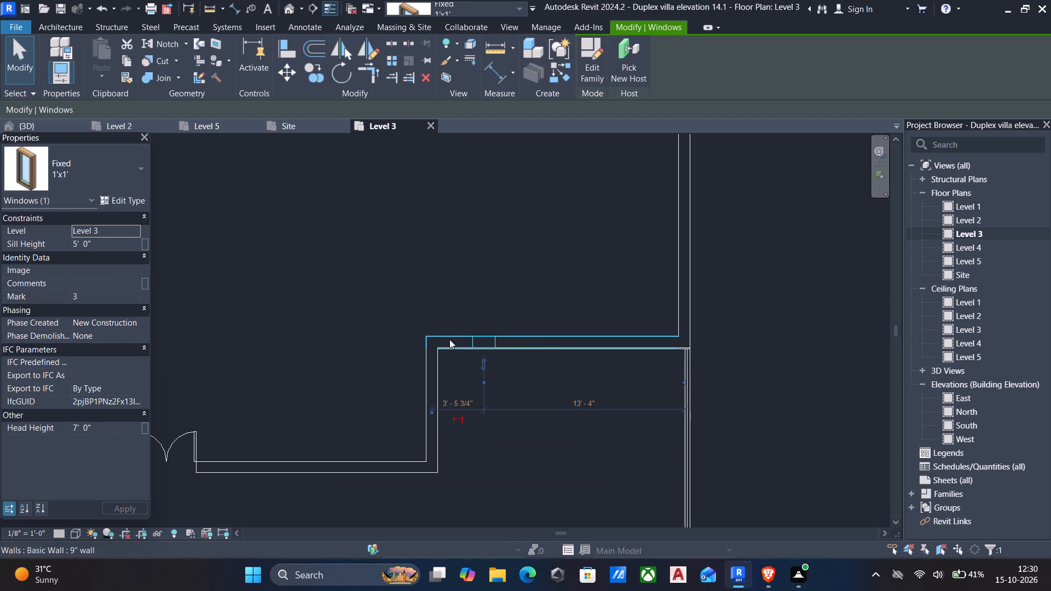
pyautogui.press('Escape')
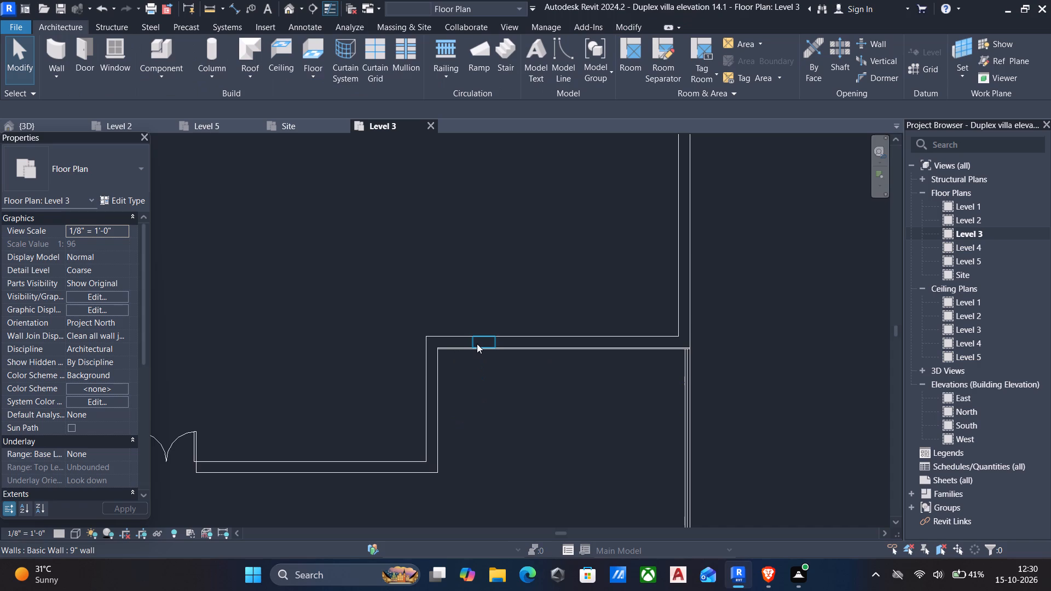
pyautogui.scroll(-5, 477, 350)
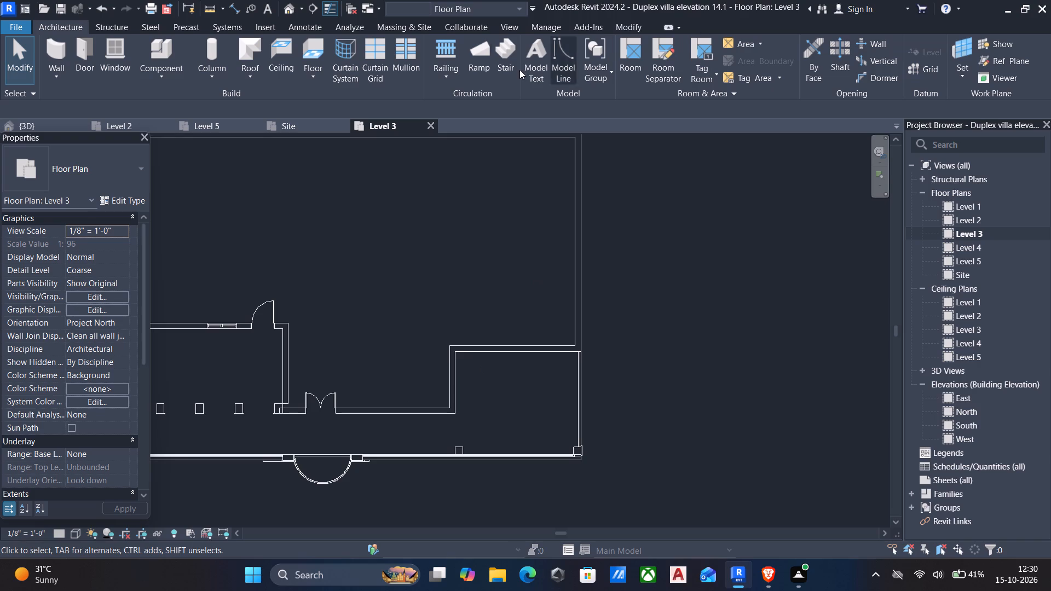
# In the 3D view, copy the ground-floor four-panel curtain wall window and paste it aligned to Level 3.
pyautogui.click(287, 15)
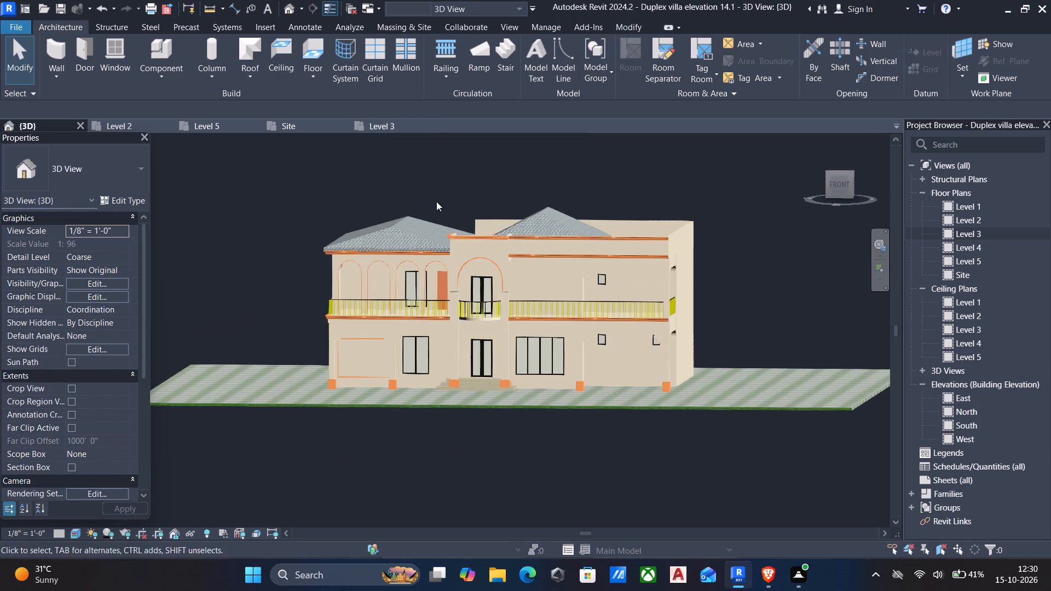
pyautogui.click(529, 343)
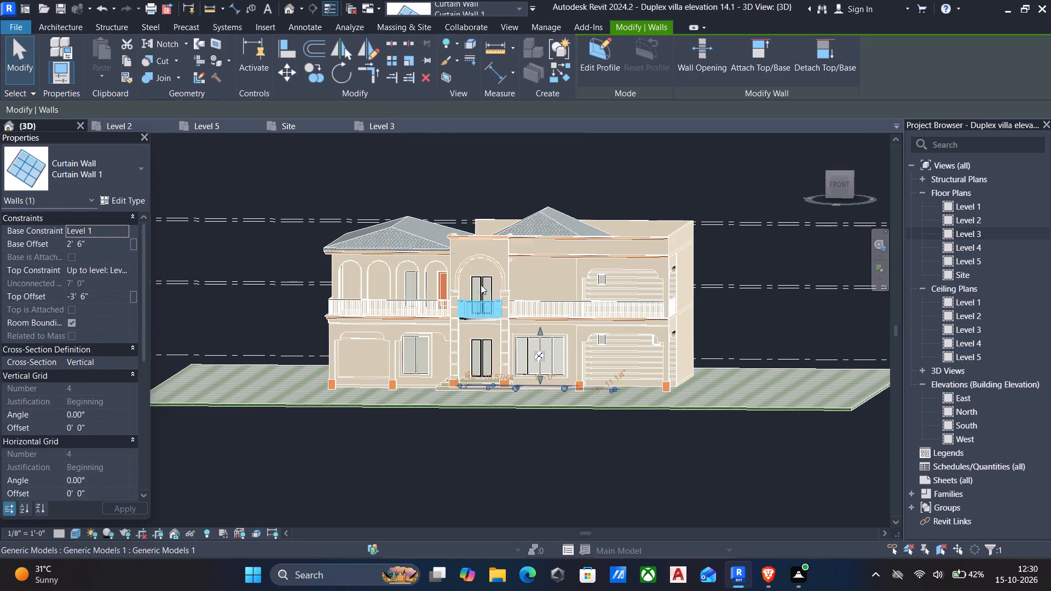
pyautogui.click(126, 59)
pyautogui.click(103, 73)
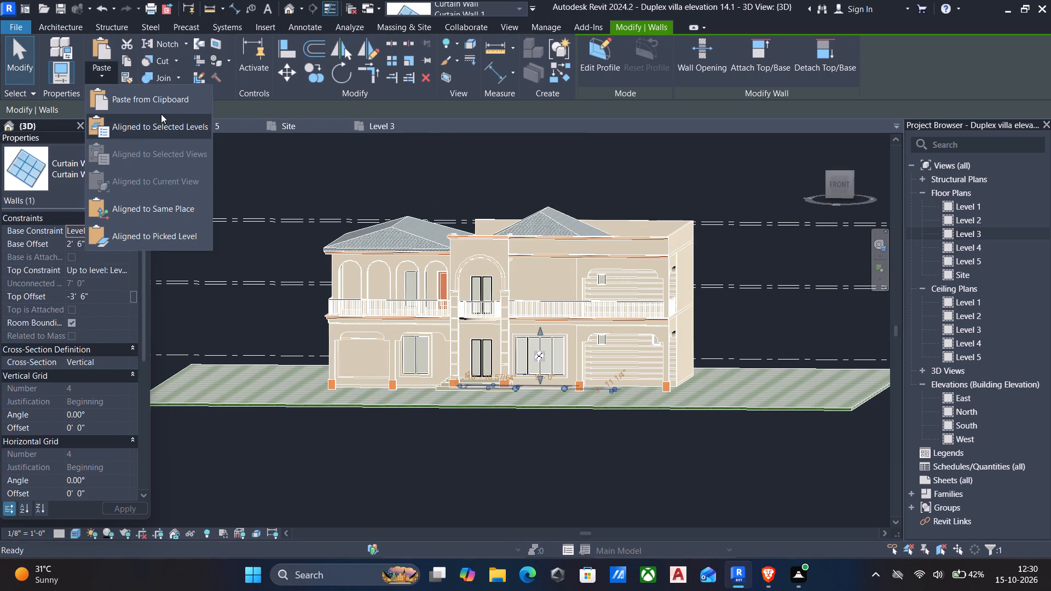
pyautogui.click(158, 123)
pyautogui.click(472, 213)
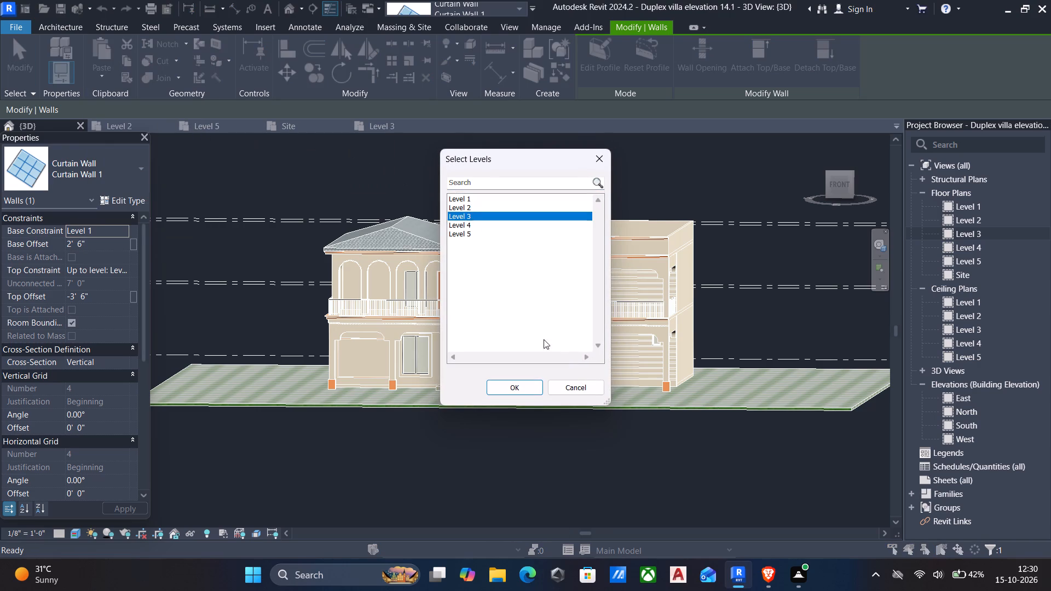
pyautogui.click(529, 384)
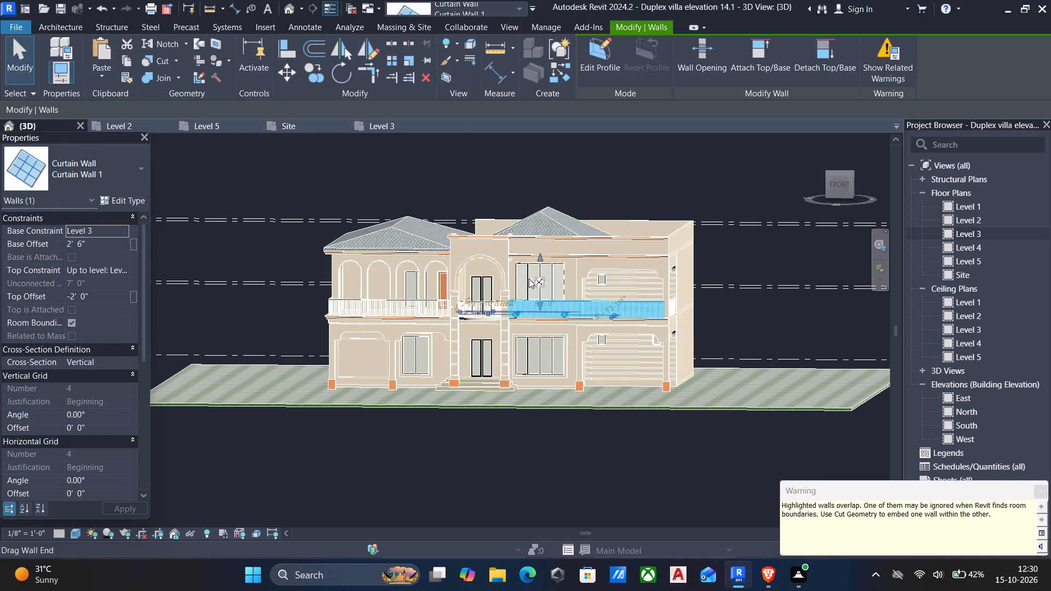
pyautogui.press('Escape')
# In the Level 3 plan, cut the 9" wall beside the double door with the pasted curtain wall.
pyautogui.doubleClick(955, 234)
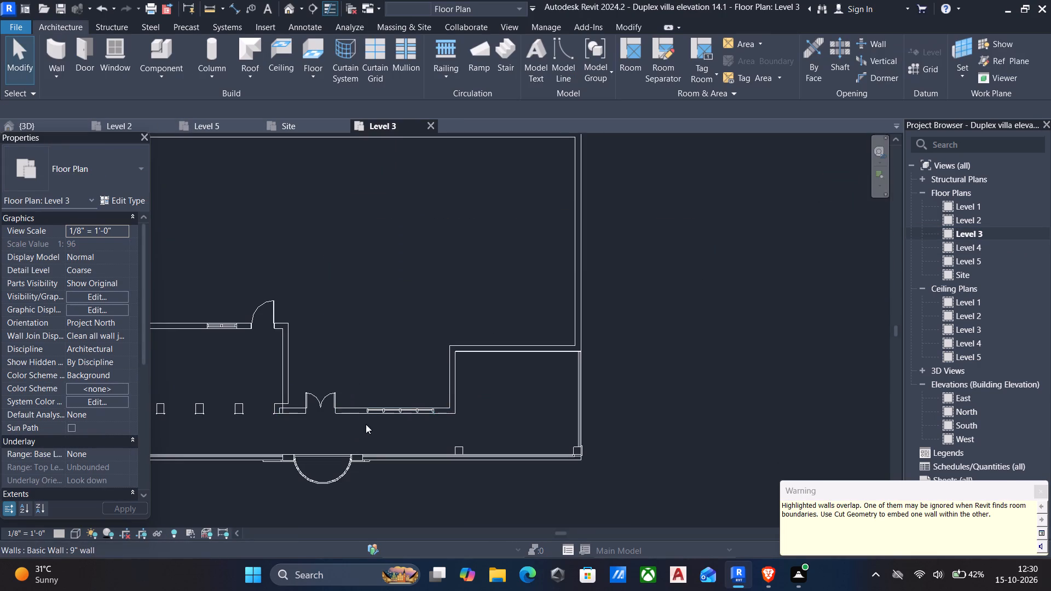
pyautogui.scroll(3, 365, 415)
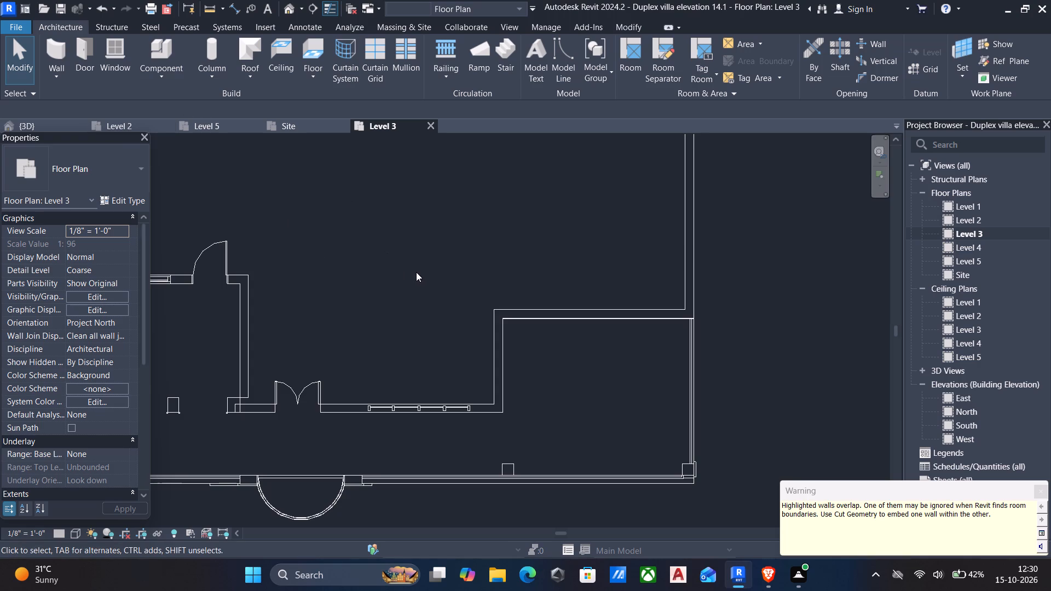
pyautogui.write('li')
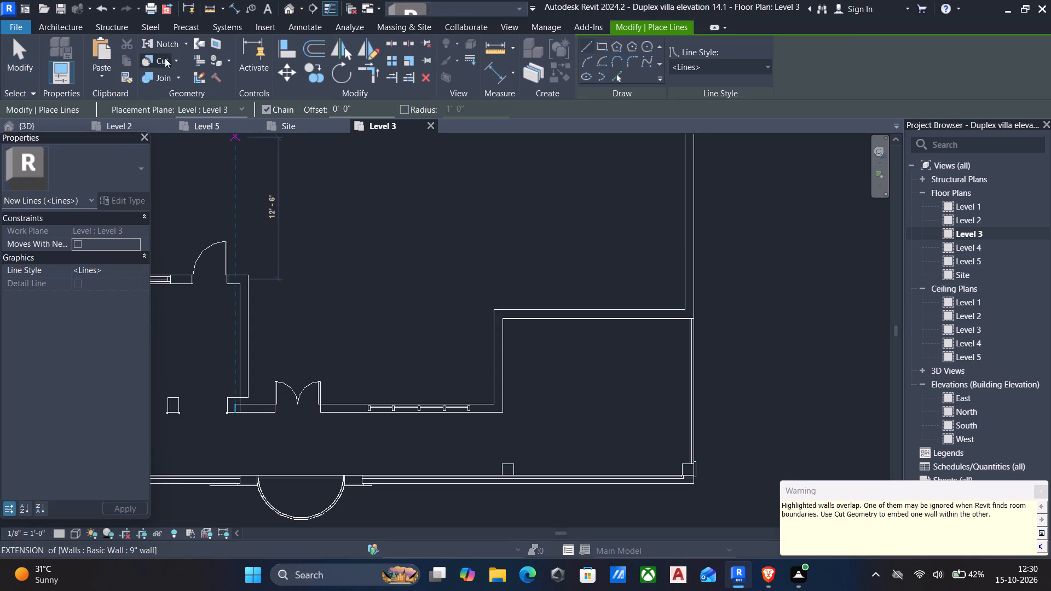
pyautogui.click(160, 58)
pyautogui.scroll(4, 405, 432)
pyautogui.click(318, 380)
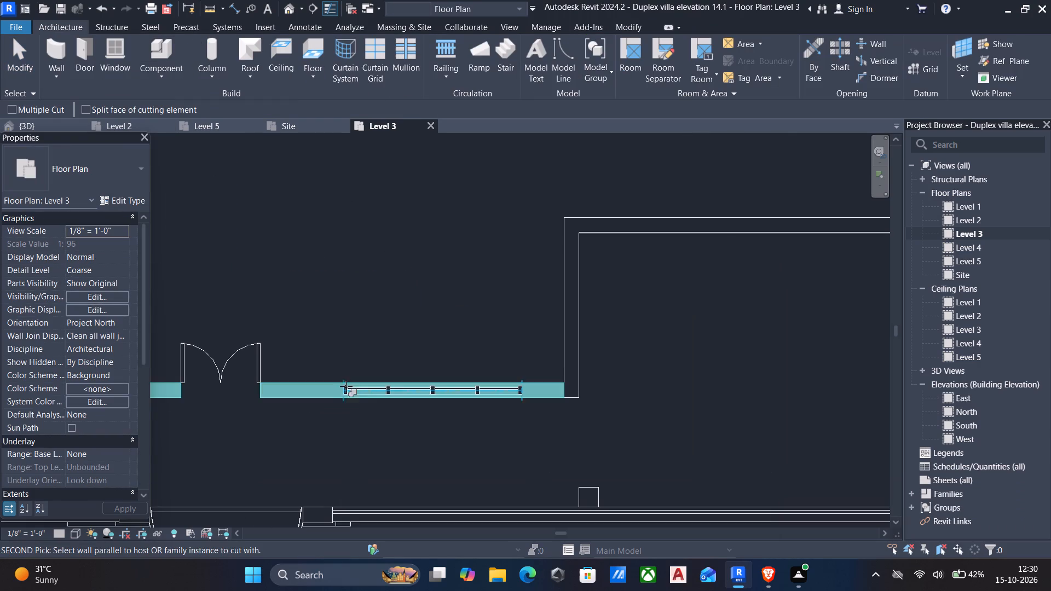
pyautogui.click(399, 393)
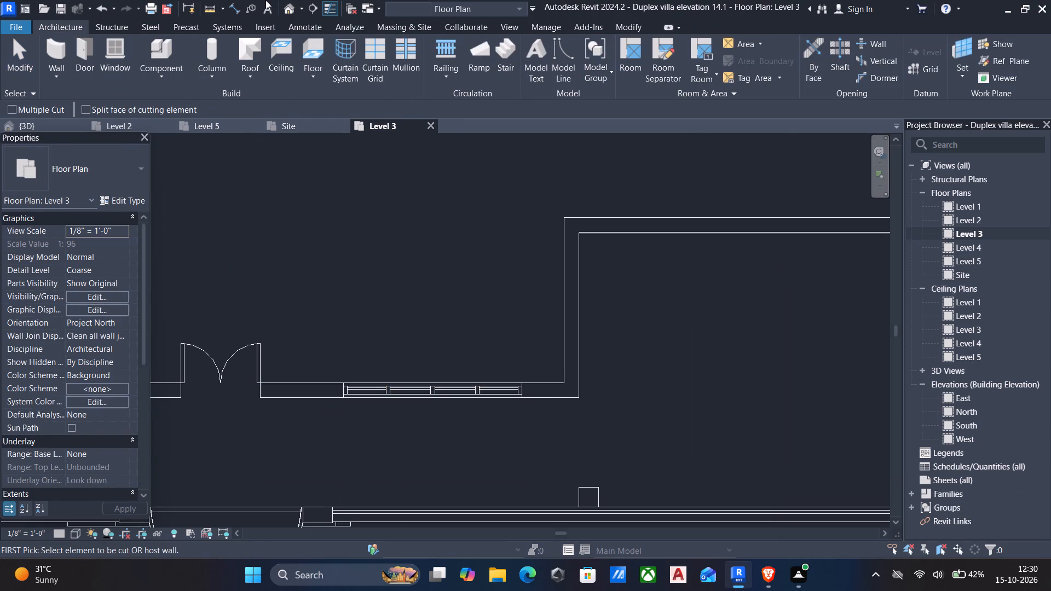
# Examine the upper-floor curtain window in 3D from the front and from an angle, together with the whole facade.
pyautogui.click(285, 6)
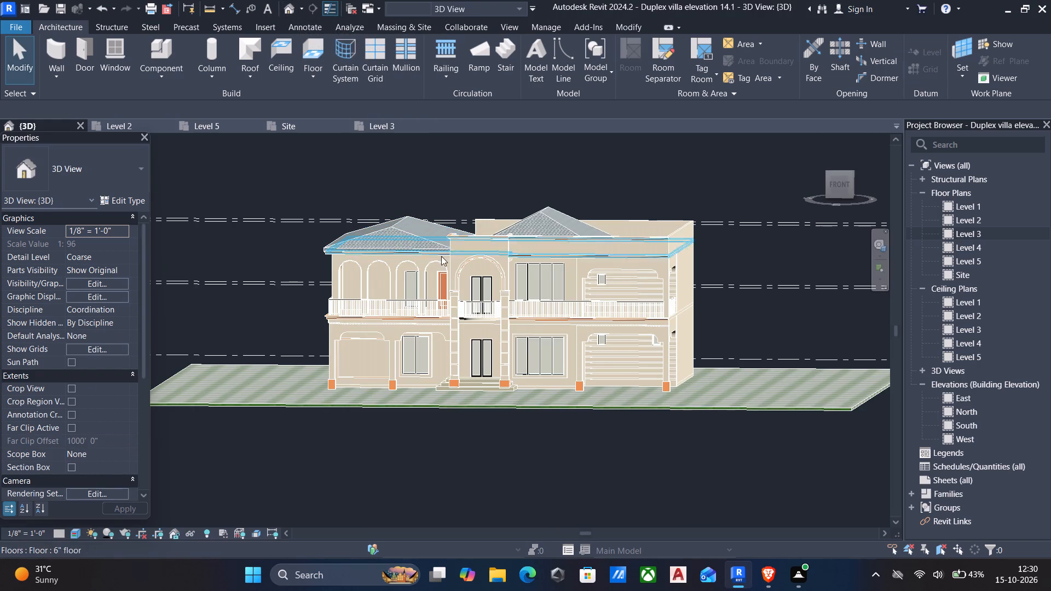
pyautogui.scroll(4, 574, 228)
pyautogui.press('Escape')
pyautogui.scroll(-4, 525, 295)
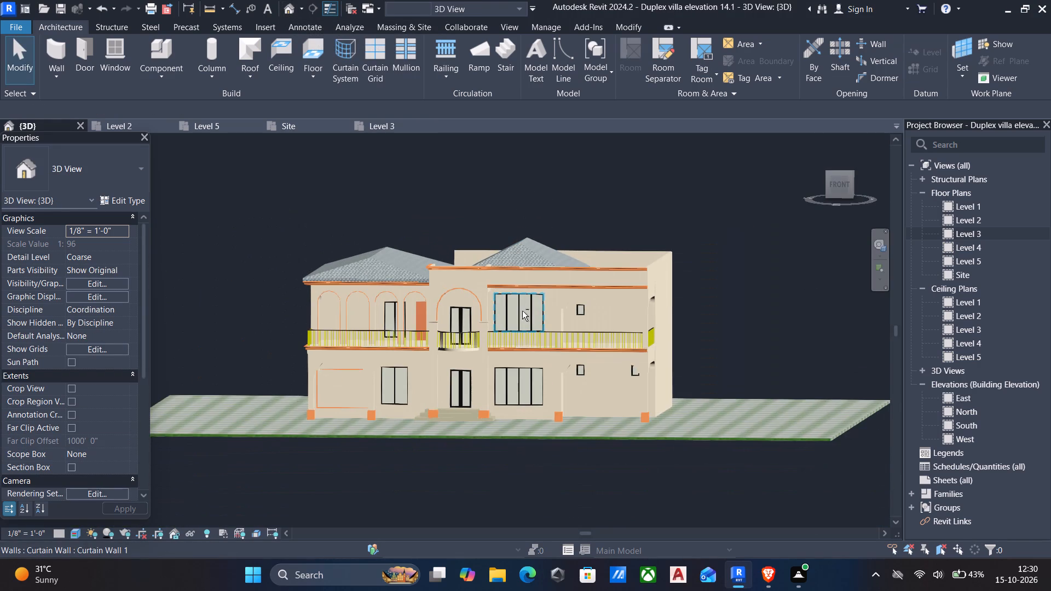
pyautogui.keyDown('shift'); pyautogui.moveTo(522, 311); pyautogui.dragTo(540, 315, button='middle'); pyautogui.keyUp('shift')
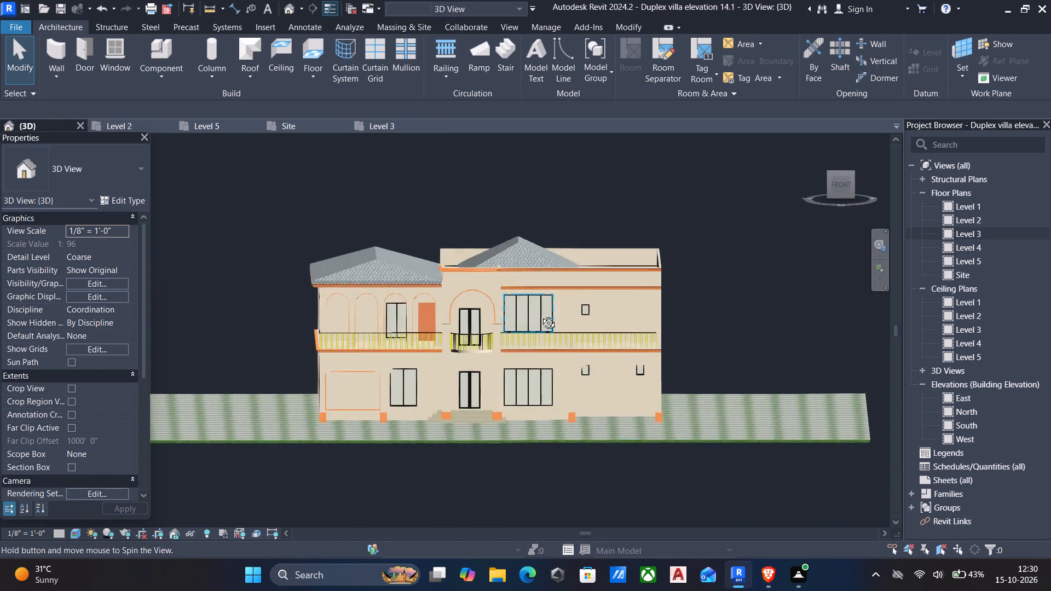
pyautogui.keyDown('shift'); pyautogui.moveTo(540, 315); pyautogui.dragTo(562, 306, button='middle'); pyautogui.keyUp('shift')
pyautogui.scroll(-1, 562, 306)
pyautogui.moveTo(528, 320); pyautogui.dragTo(528, 312, button='middle')
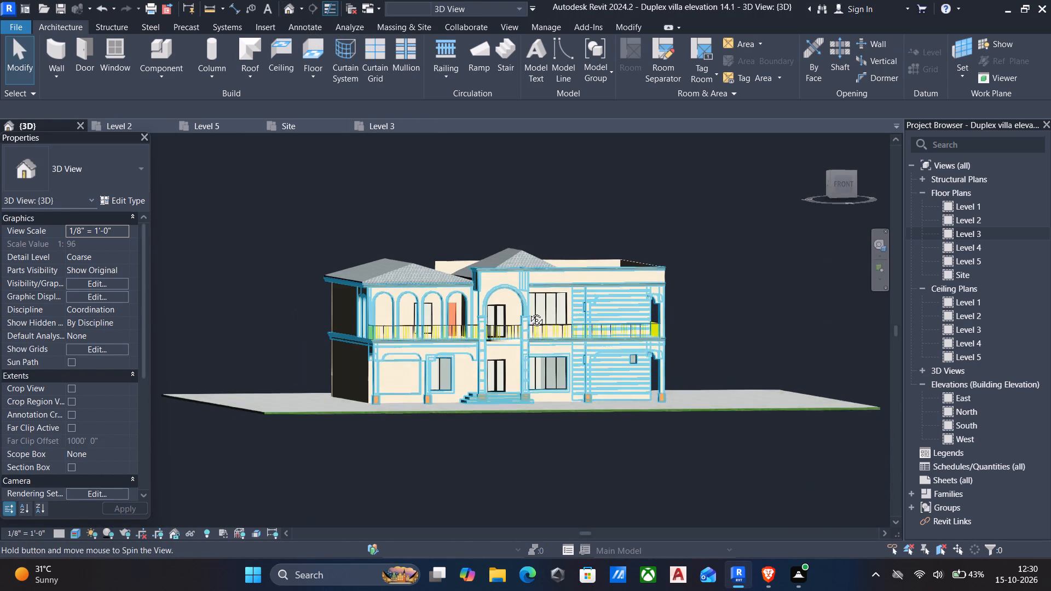
pyautogui.moveTo(528, 312); pyautogui.dragTo(528, 311, button='middle')
pyautogui.moveTo(520, 328); pyautogui.dragTo(514, 347, button='middle')
pyautogui.moveTo(519, 344); pyautogui.dragTo(527, 335, button='middle')
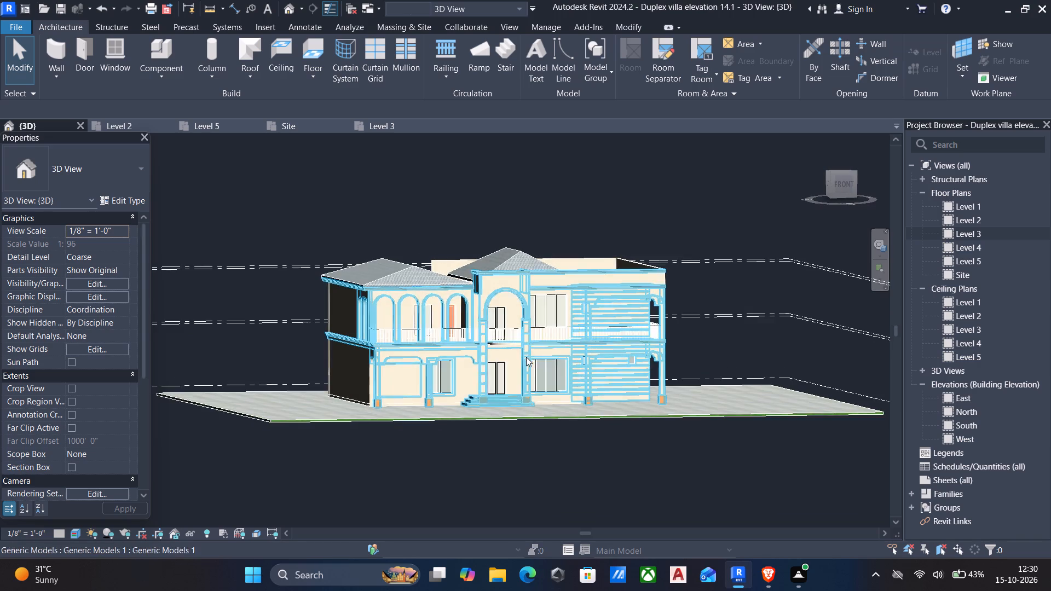
pyautogui.scroll(2, 545, 364)
pyautogui.moveTo(536, 359); pyautogui.dragTo(532, 377, button='middle')
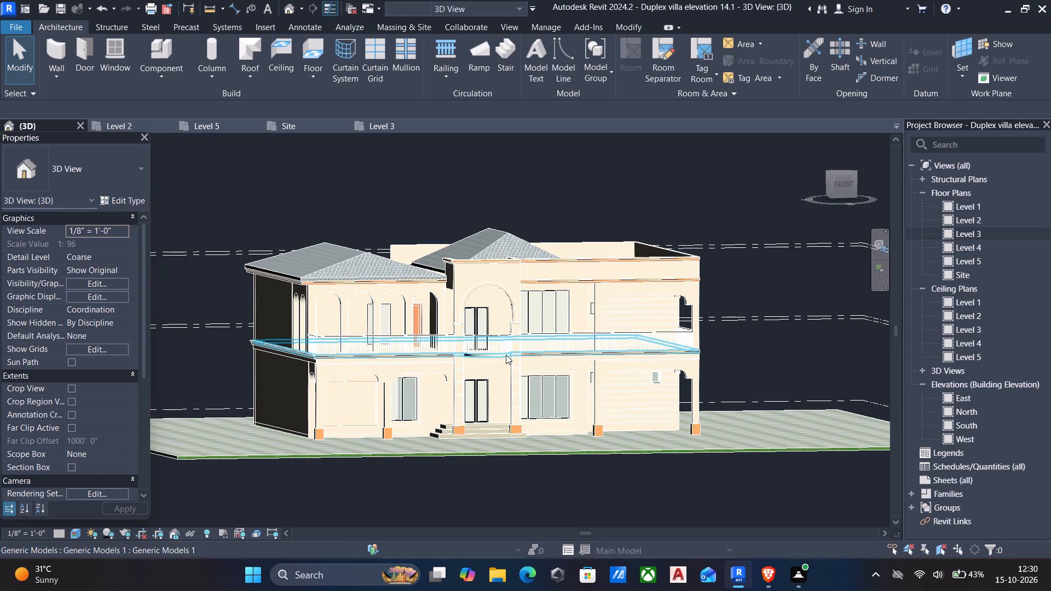
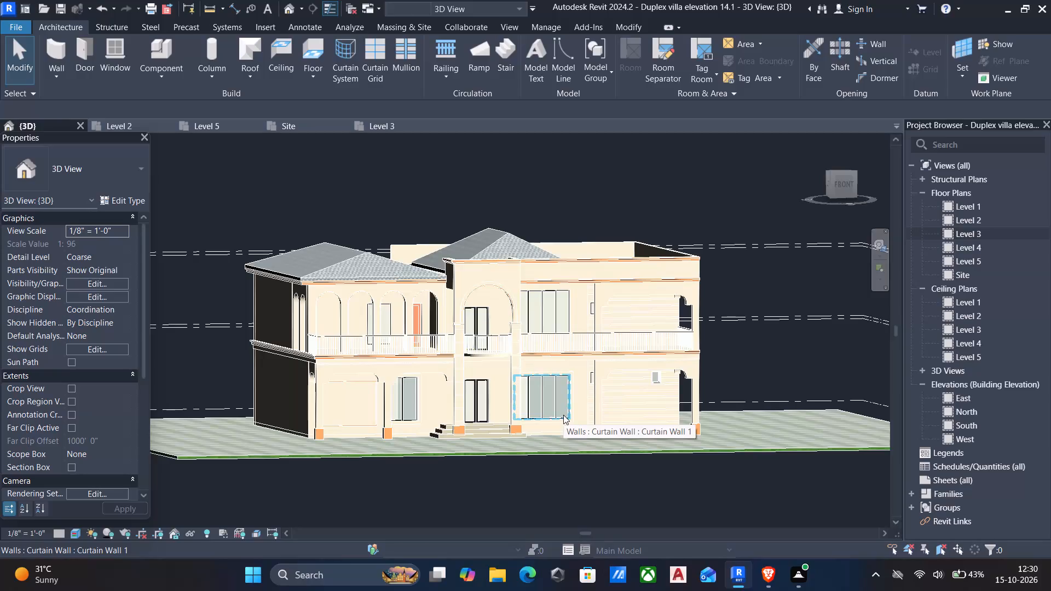
# Save the duplex villa project with the upper-floor curtain window in place.
pyautogui.middleClick(568, 415)
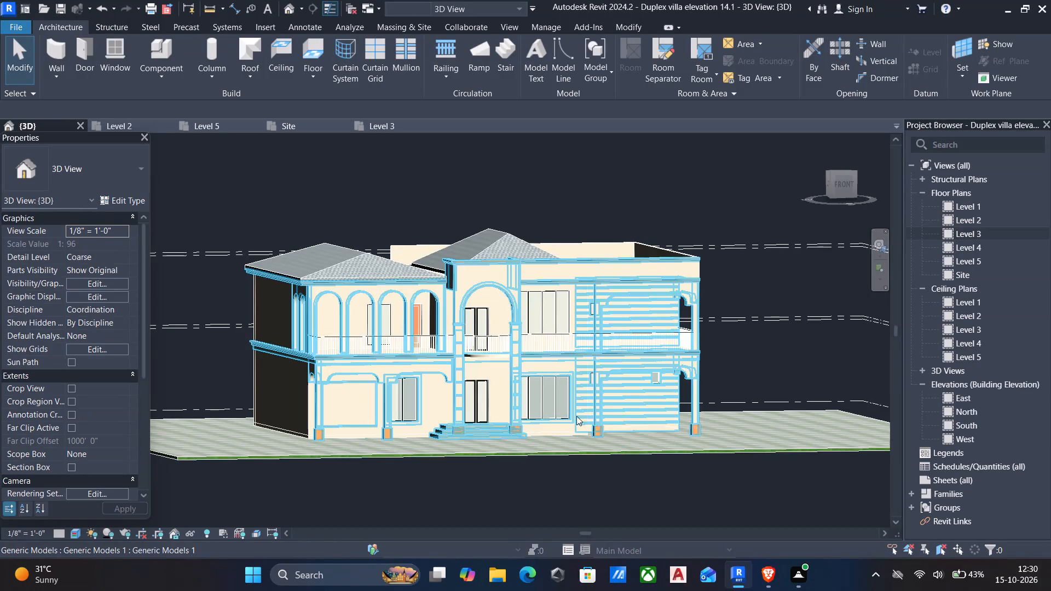
pyautogui.moveTo(460, 404); pyautogui.dragTo(485, 407, button='middle')
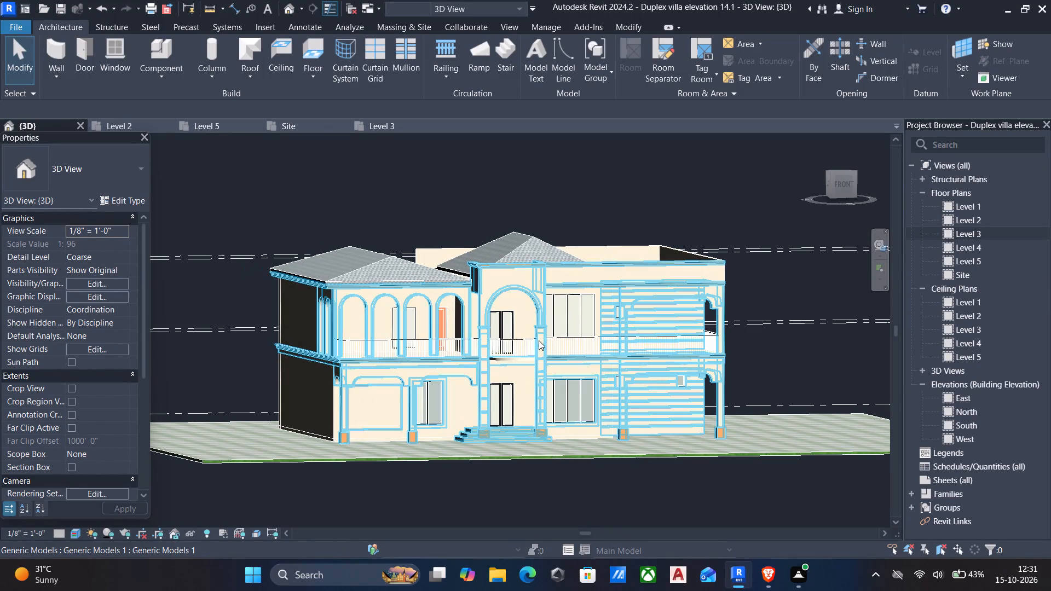
pyautogui.hotkey('ctrl', 's')
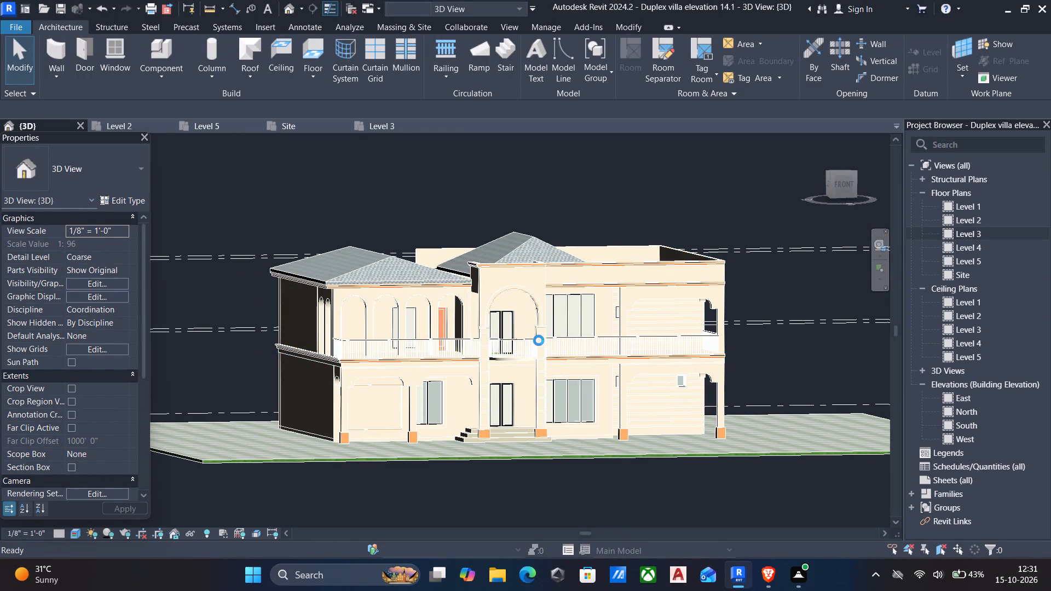
# Set the print range to the visible portion of the current window and check the angled front 3D view in an enlarged print preview.
pyautogui.scroll(2, 554, 354)
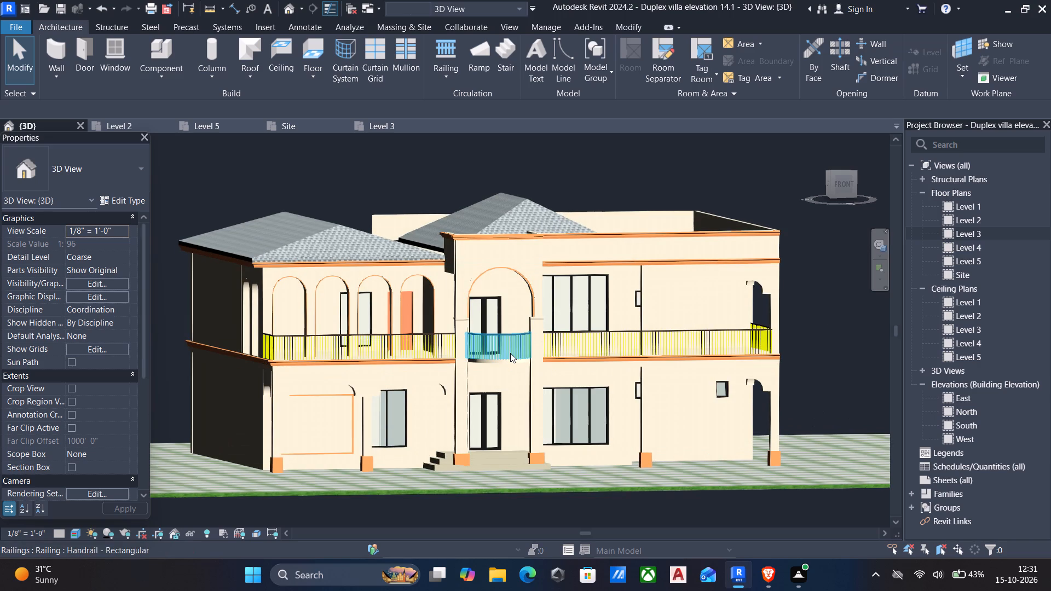
pyautogui.keyDown('shift'); pyautogui.moveTo(510, 353); pyautogui.dragTo(476, 364, button='middle'); pyautogui.keyUp('shift')
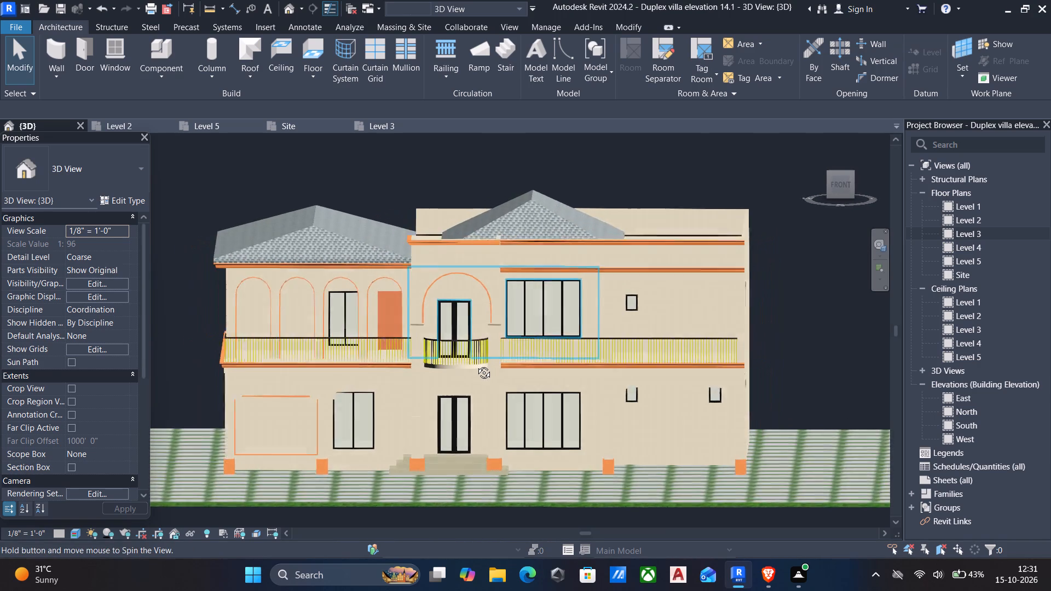
pyautogui.keyDown('shift'); pyautogui.moveTo(476, 364); pyautogui.dragTo(522, 360, button='middle'); pyautogui.keyUp('shift')
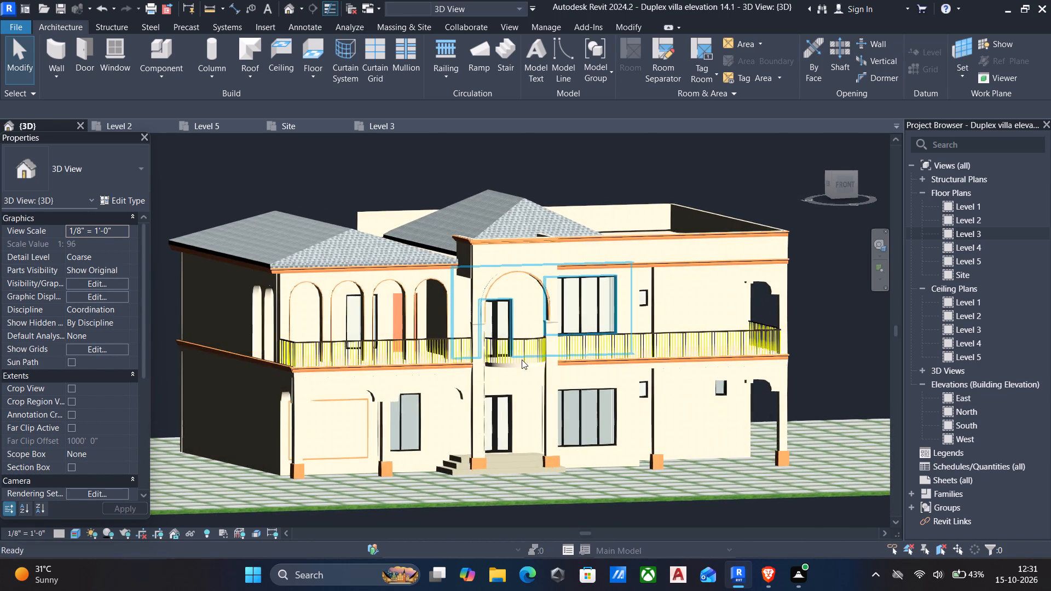
pyautogui.moveTo(522, 360); pyautogui.dragTo(512, 335, button='middle')
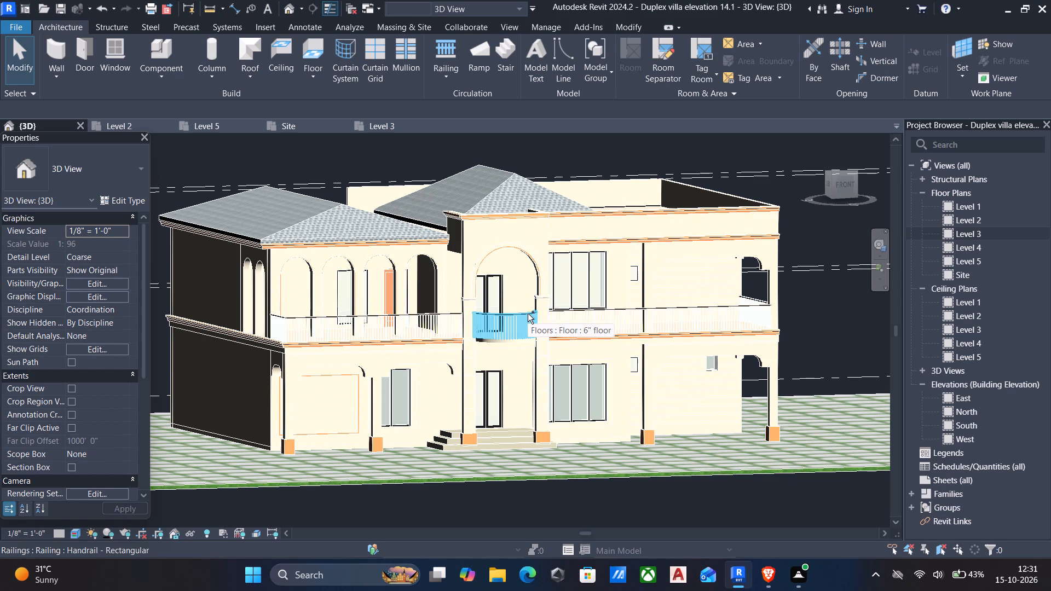
pyautogui.hotkey('ctrl', 'p')
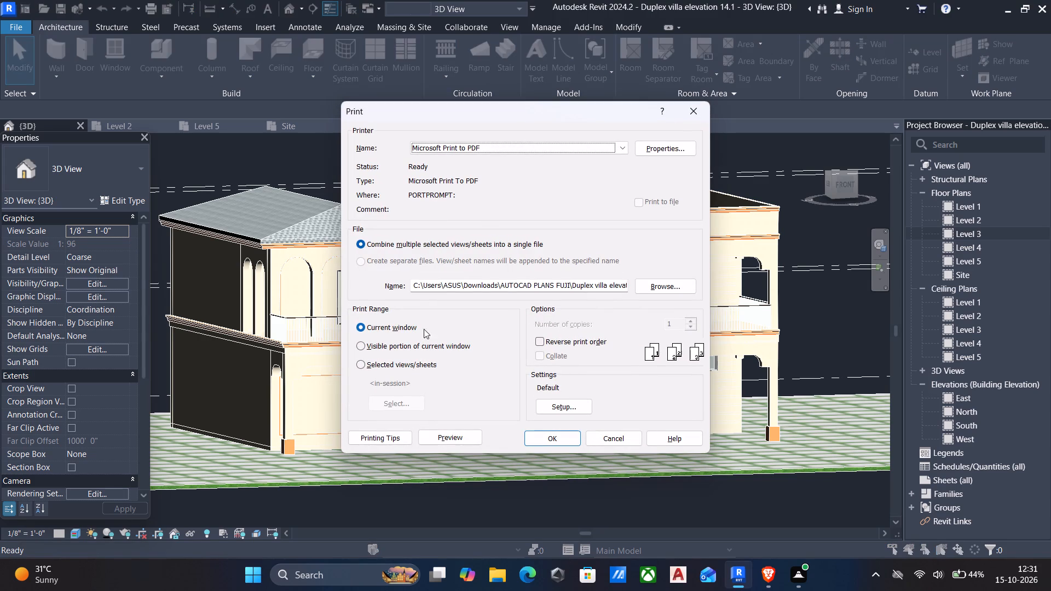
pyautogui.click(411, 341)
pyautogui.click(445, 439)
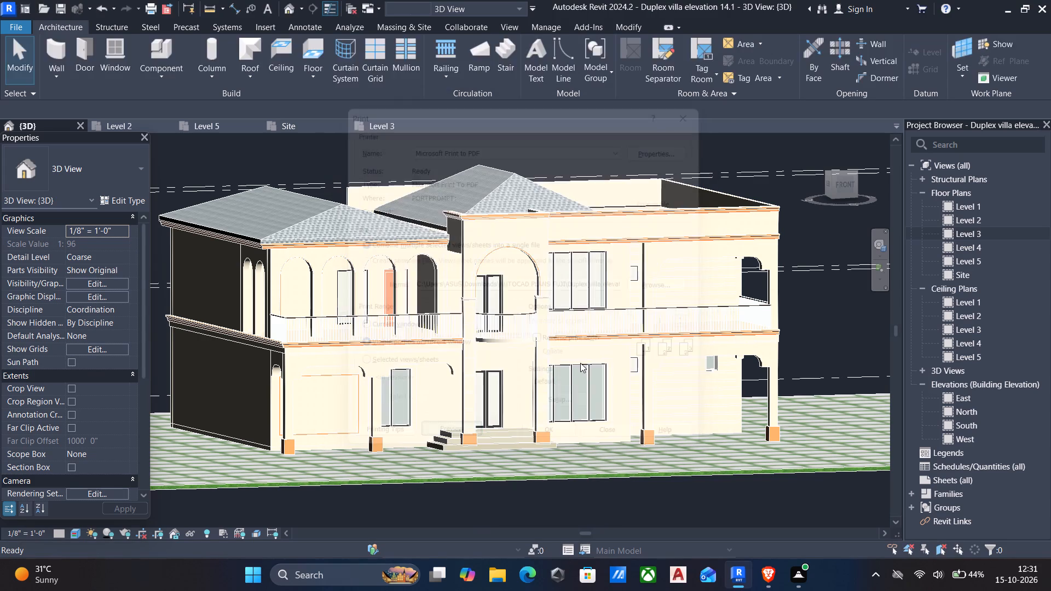
pyautogui.click(627, 319)
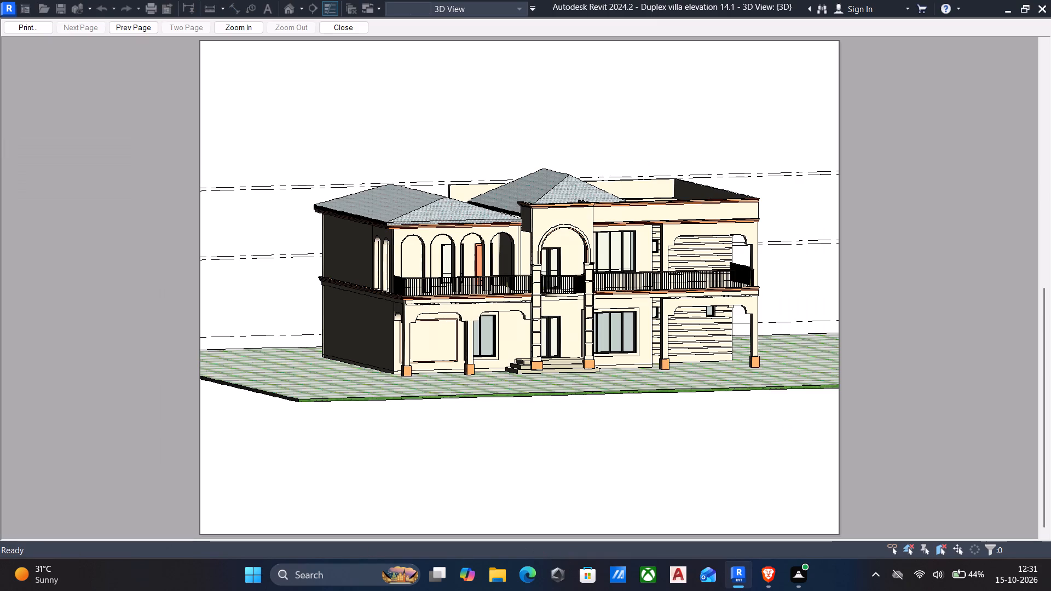
pyautogui.scroll(4, 649, 251)
pyautogui.scroll(5, 626, 336)
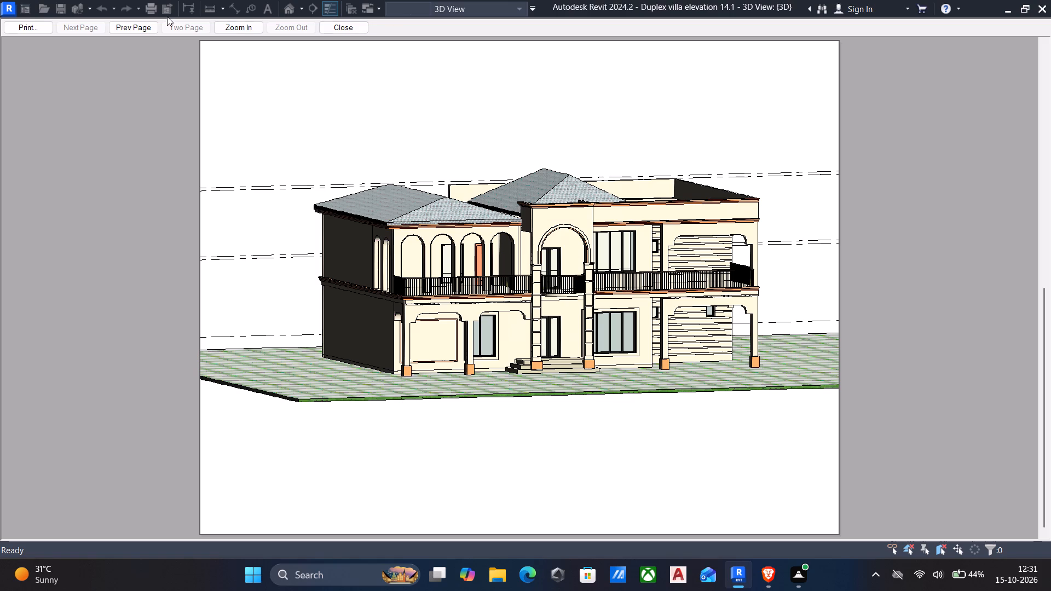
pyautogui.click(239, 23)
pyautogui.click(239, 23)
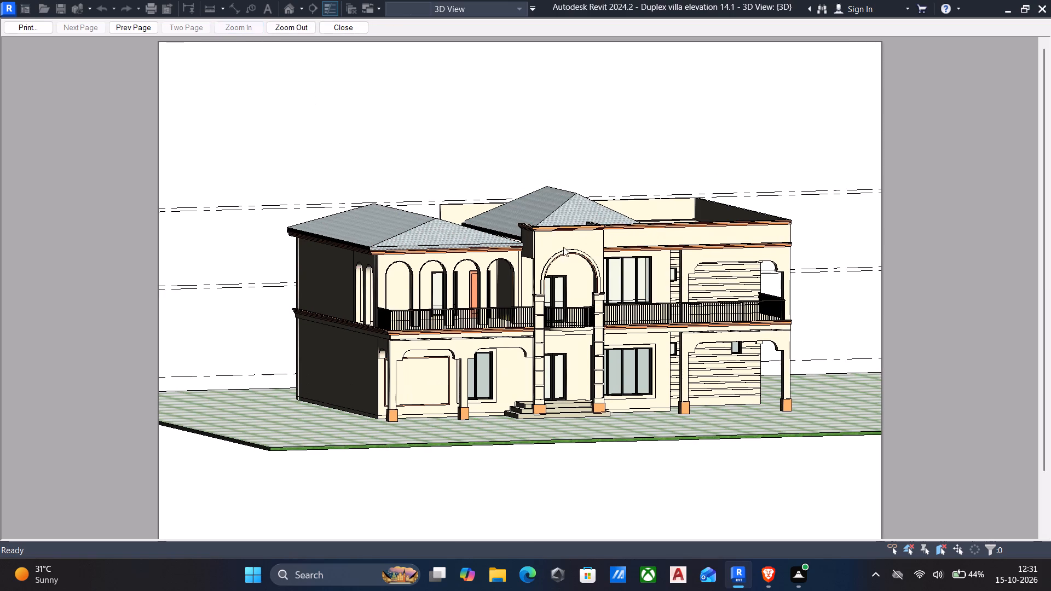
pyautogui.scroll(4, 650, 350)
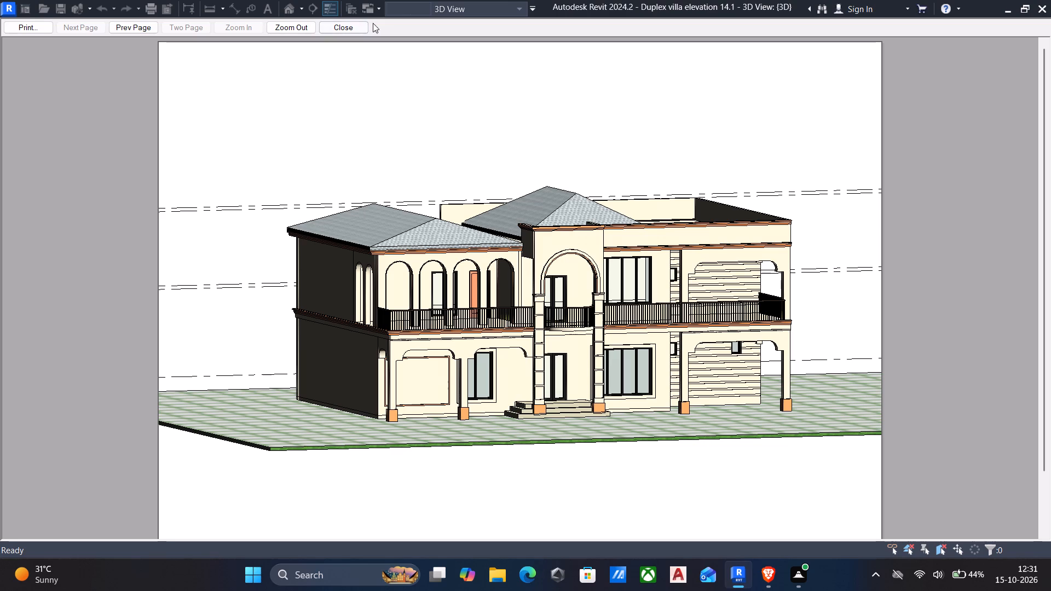
pyautogui.click(344, 23)
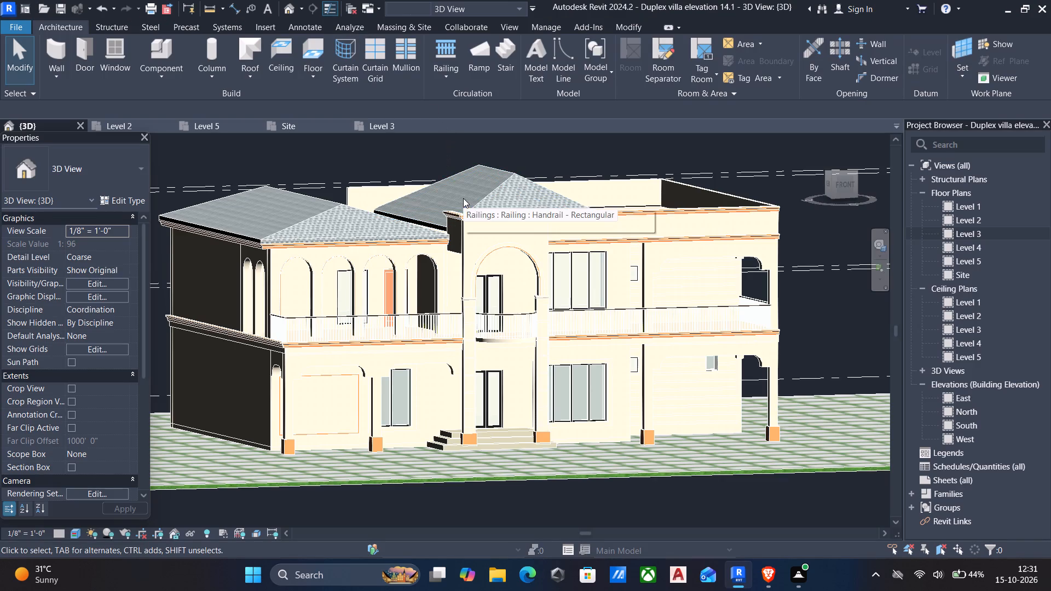
# Print the angled 3D view with Microsoft Print to PDF, saving it as "Duplex villa design elevation" in the REVIT -PLANS folder.
pyautogui.hotkey('ctrl', 'p')
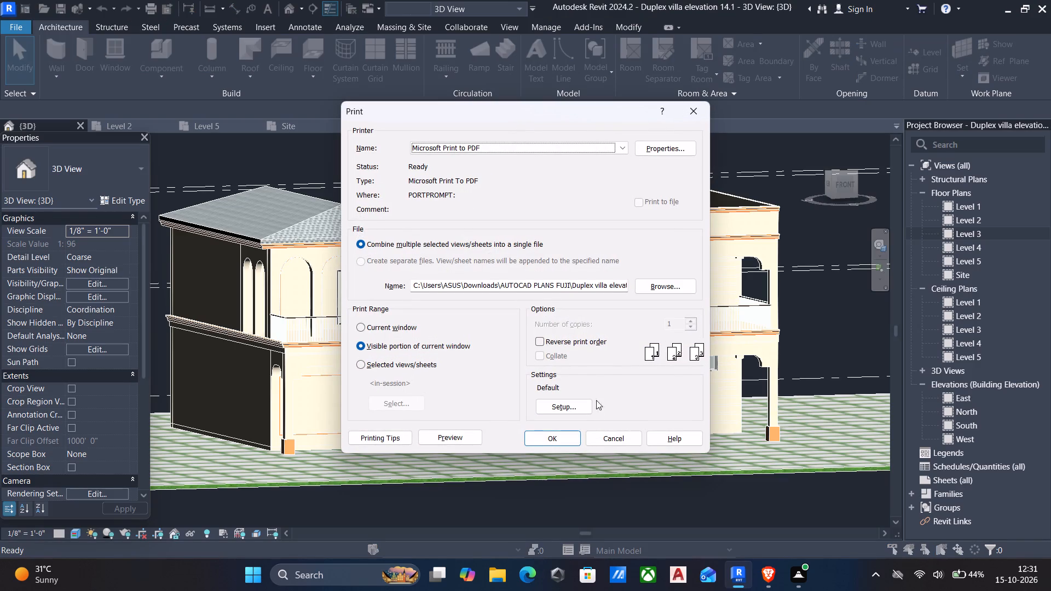
pyautogui.click(567, 438)
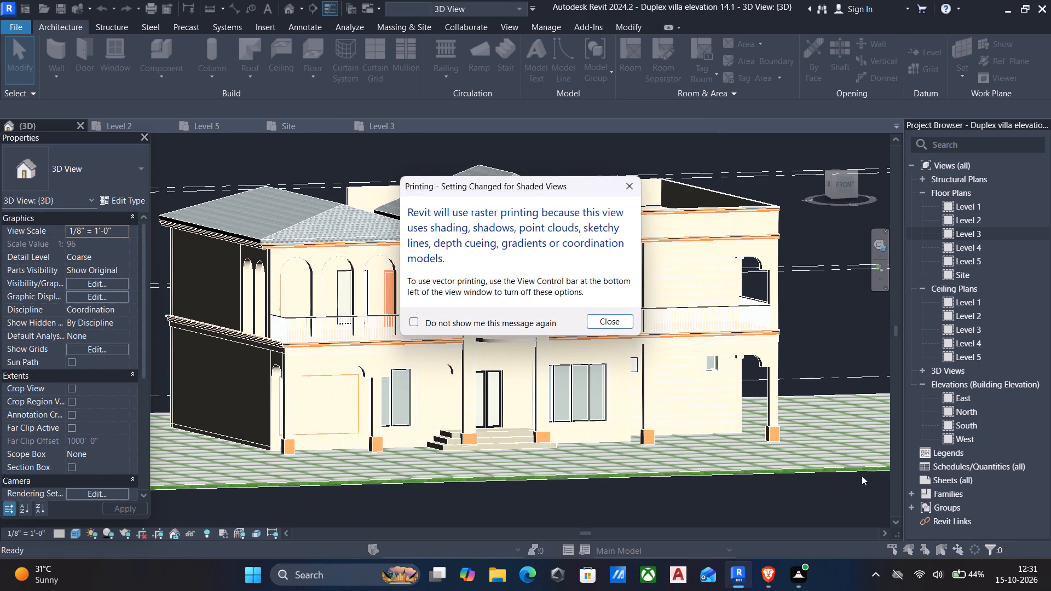
pyautogui.click(608, 326)
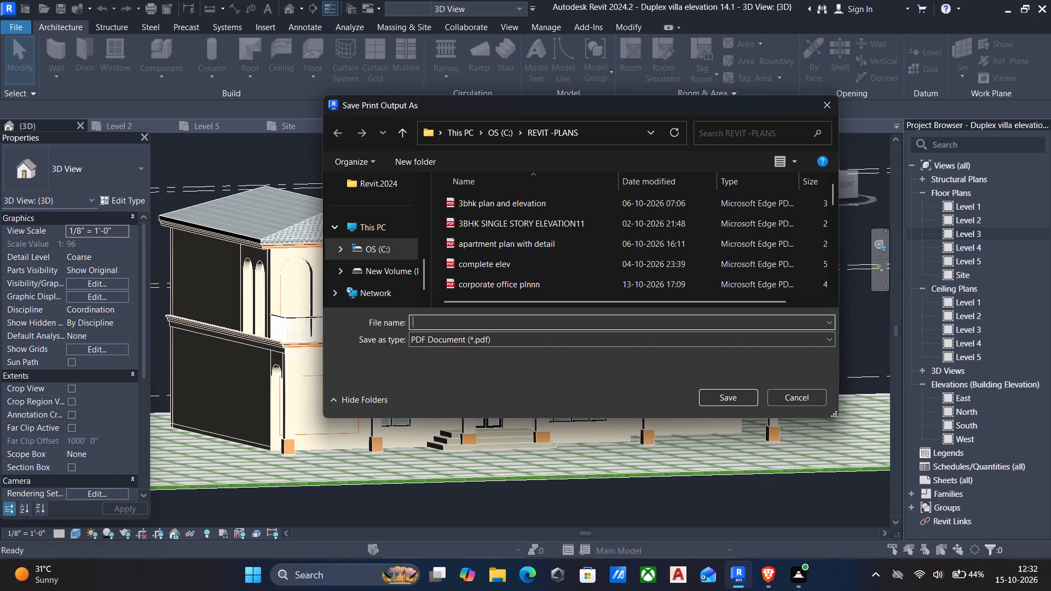
pyautogui.press('d')
pyautogui.press('u')
pyautogui.write('plex villa design')
pyautogui.press('space')
pyautogui.write('elevation')
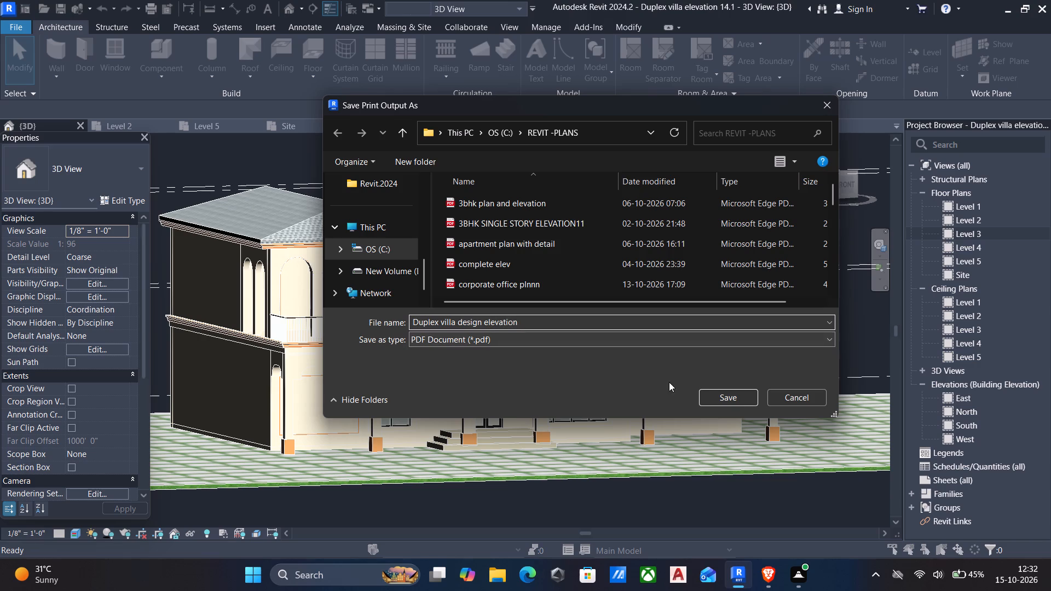
pyautogui.click(741, 399)
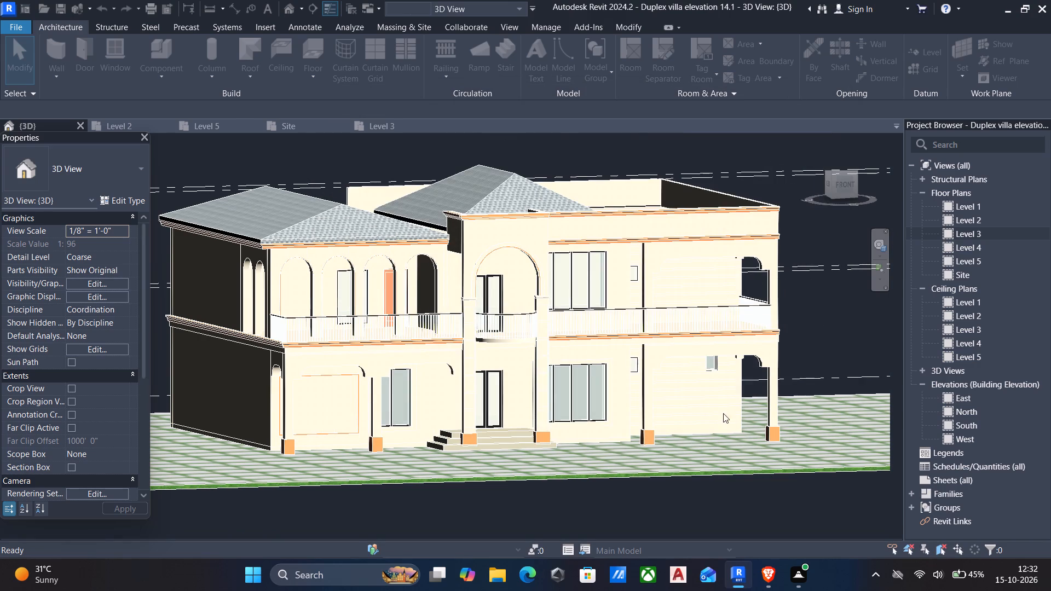